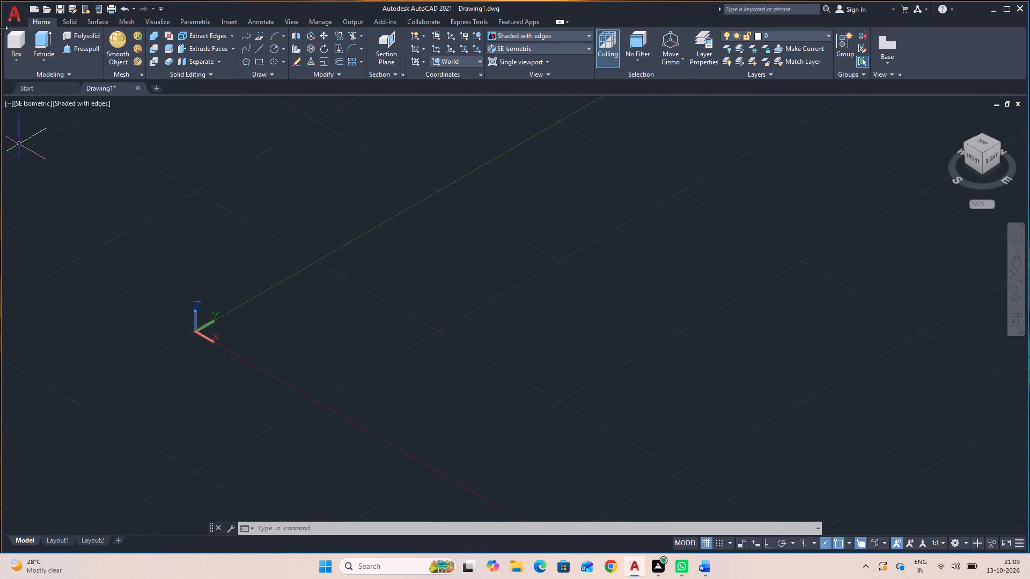
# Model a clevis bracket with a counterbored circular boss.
# Model a base box with length 70 along the Y direction, width 104 and height 14, using ortho mode.
pyautogui.click(18, 43)
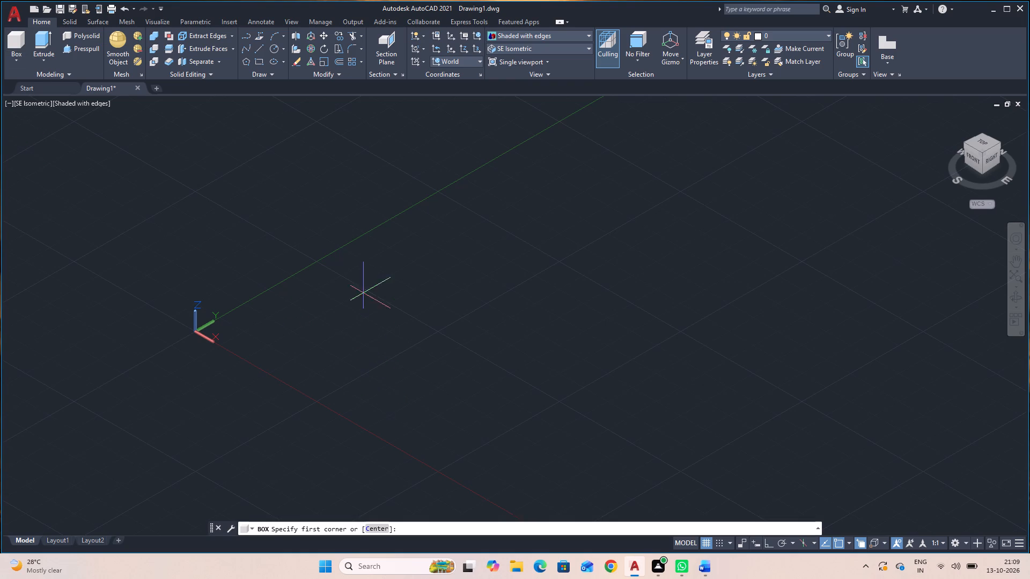
pyautogui.click(370, 345)
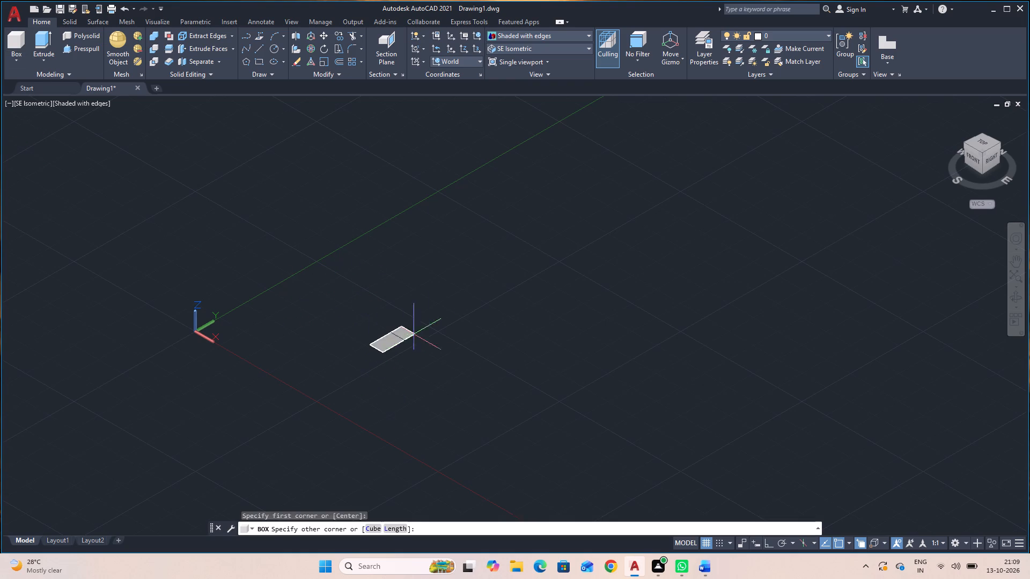
pyautogui.click(400, 527)
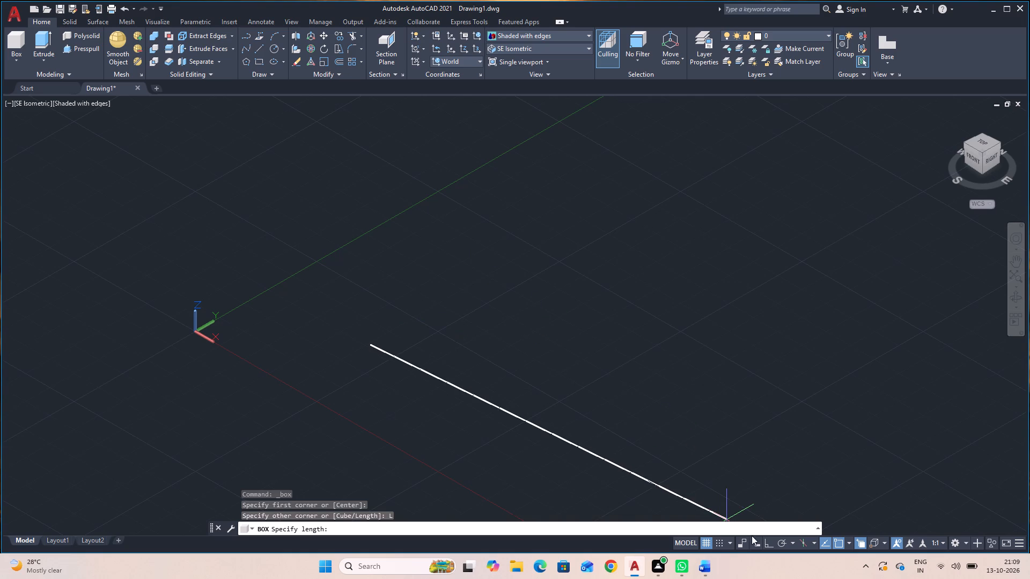
pyautogui.click(770, 539)
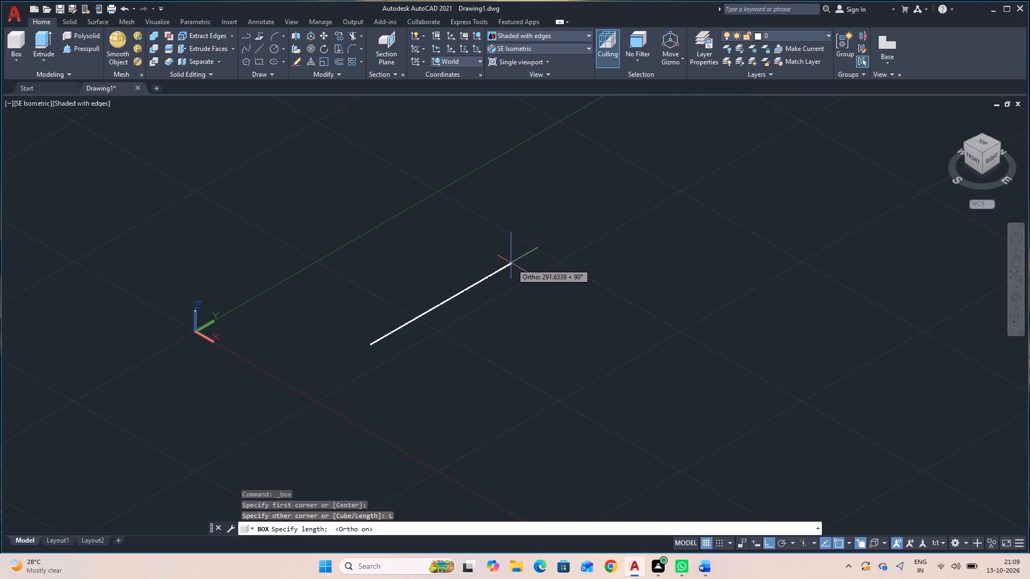
pyautogui.write('70')
pyautogui.press('Return')
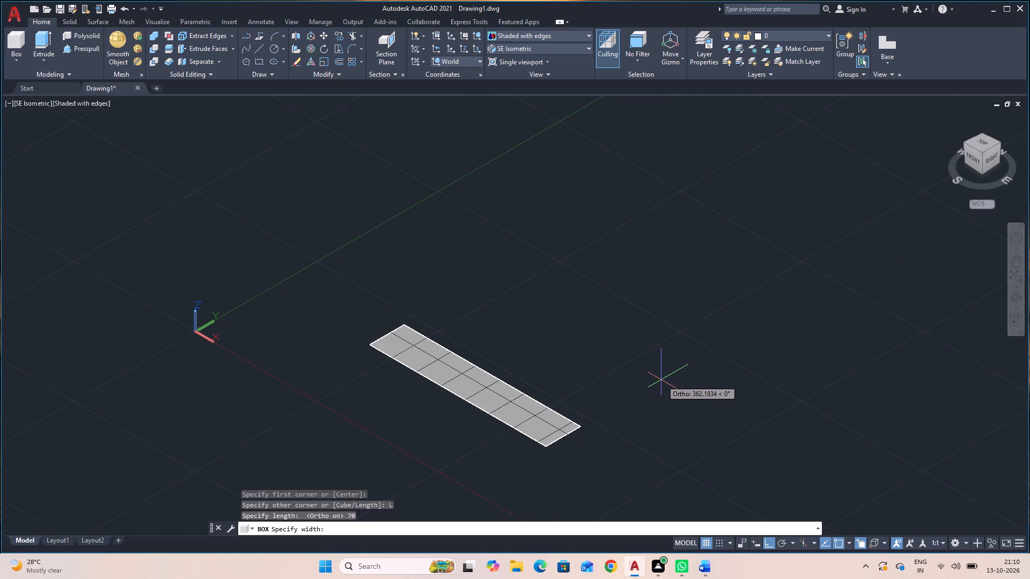
pyautogui.write('104')
pyautogui.press('Return')
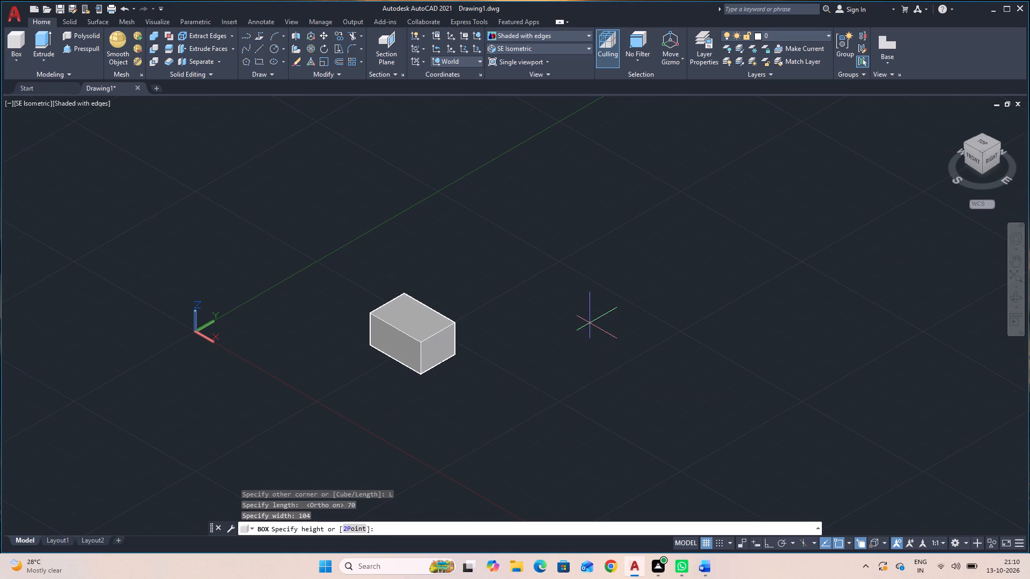
pyautogui.write('14')
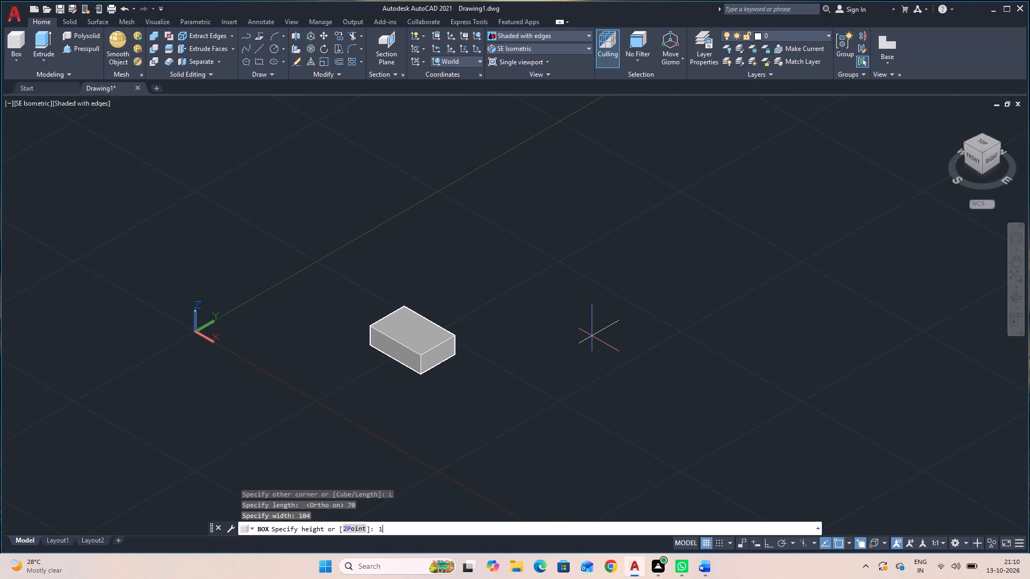
pyautogui.press('Return')
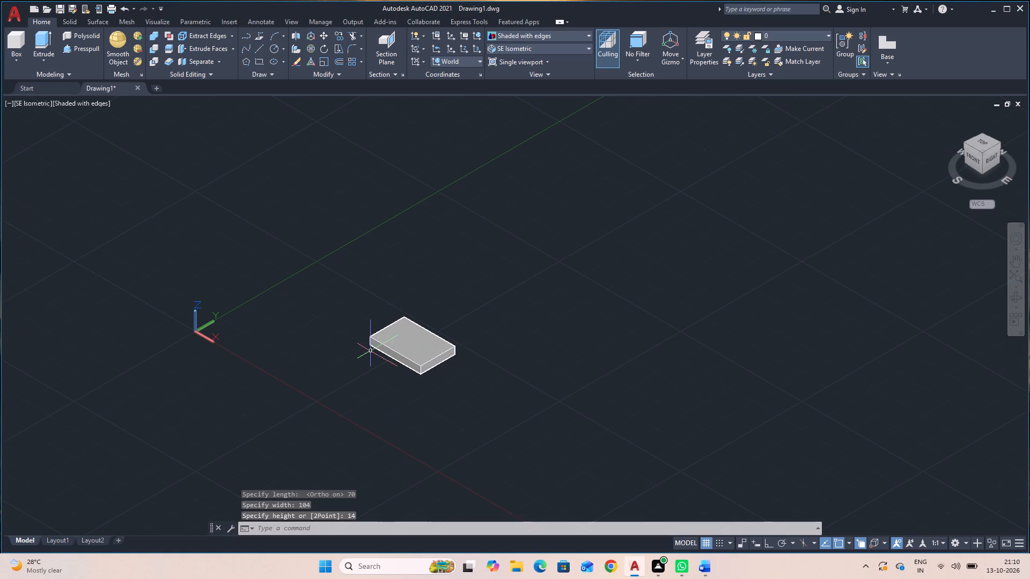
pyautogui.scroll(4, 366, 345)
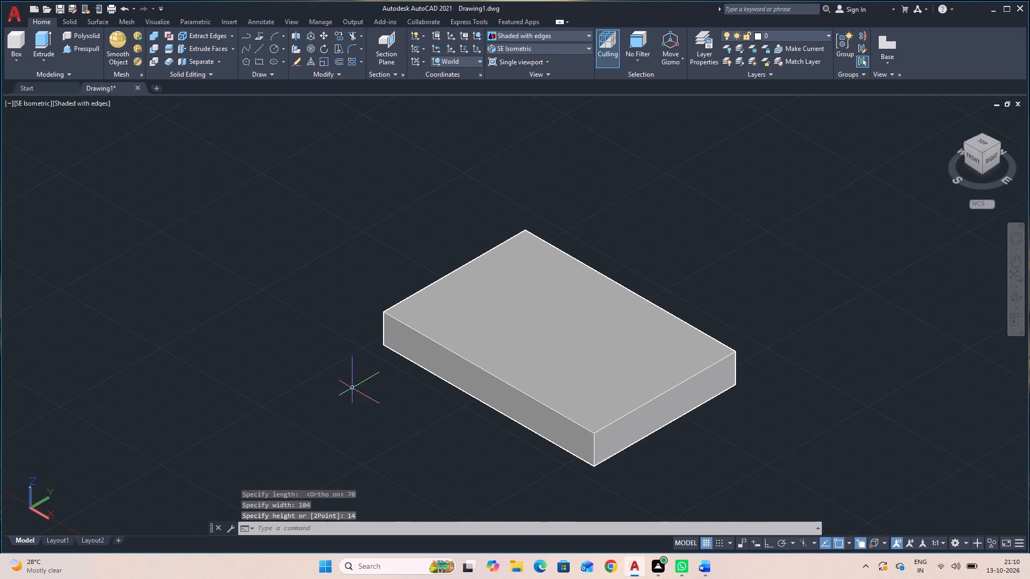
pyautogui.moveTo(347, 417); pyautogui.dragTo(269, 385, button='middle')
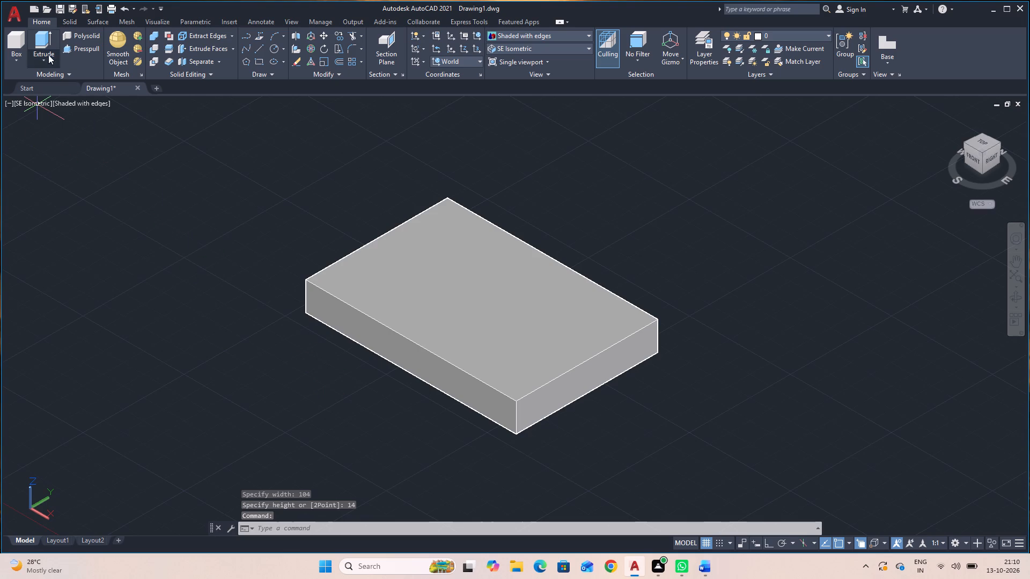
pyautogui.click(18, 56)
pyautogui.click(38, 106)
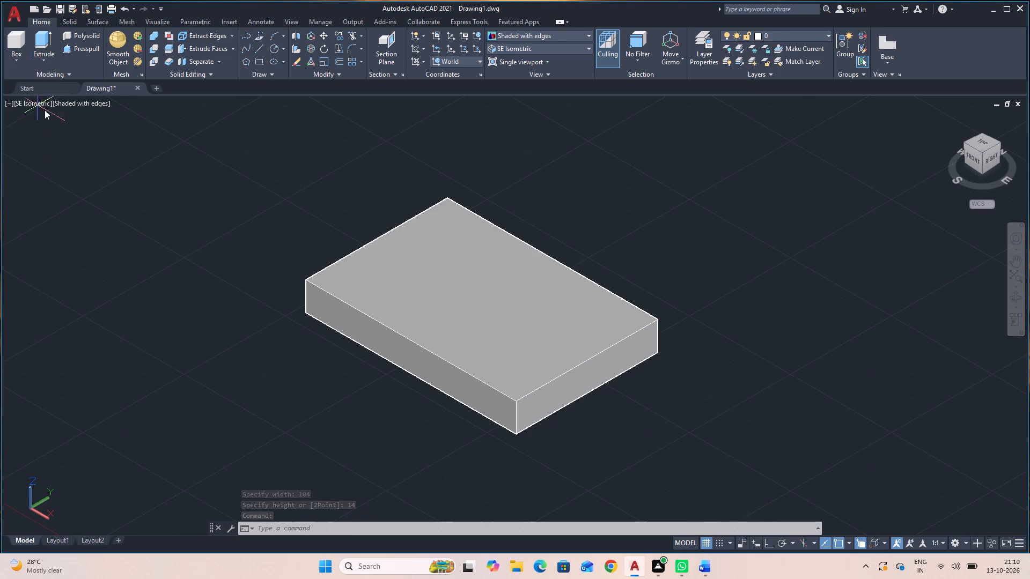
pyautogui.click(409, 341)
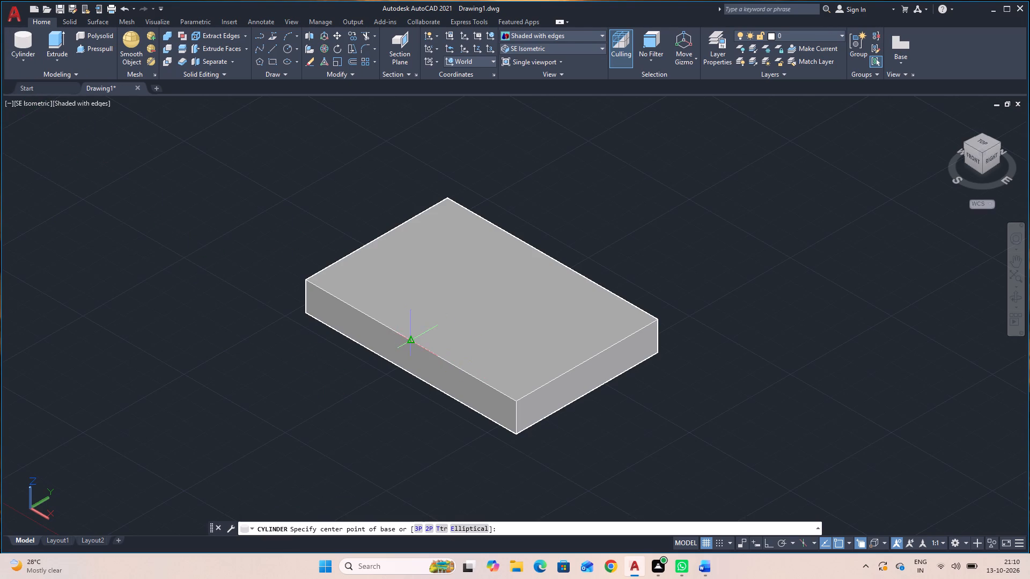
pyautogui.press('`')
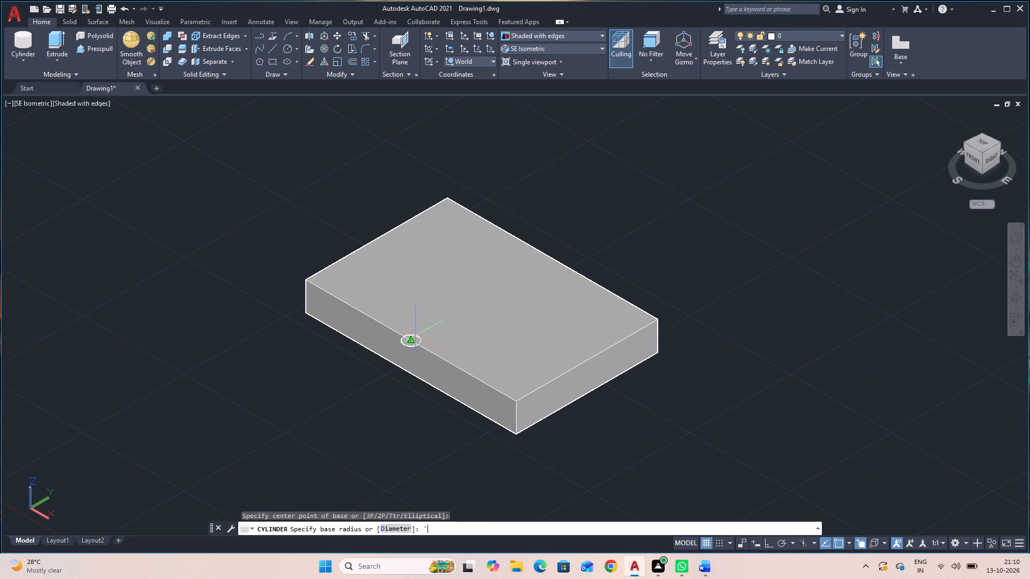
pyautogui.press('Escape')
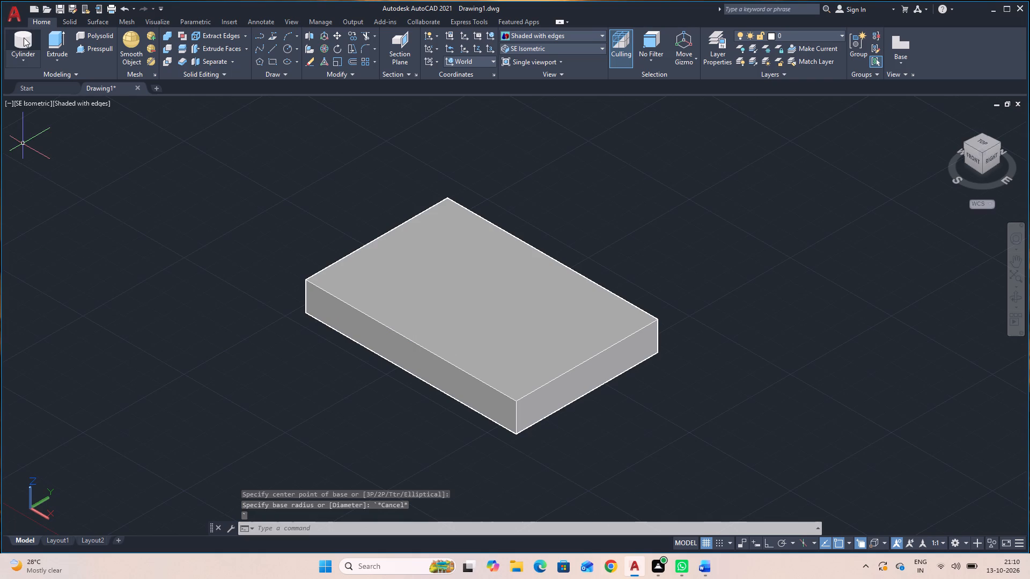
# Add a 17 high cylinder on the box's top face, its two-point diameter spanning the midpoints of the long top edges.
pyautogui.click(25, 38)
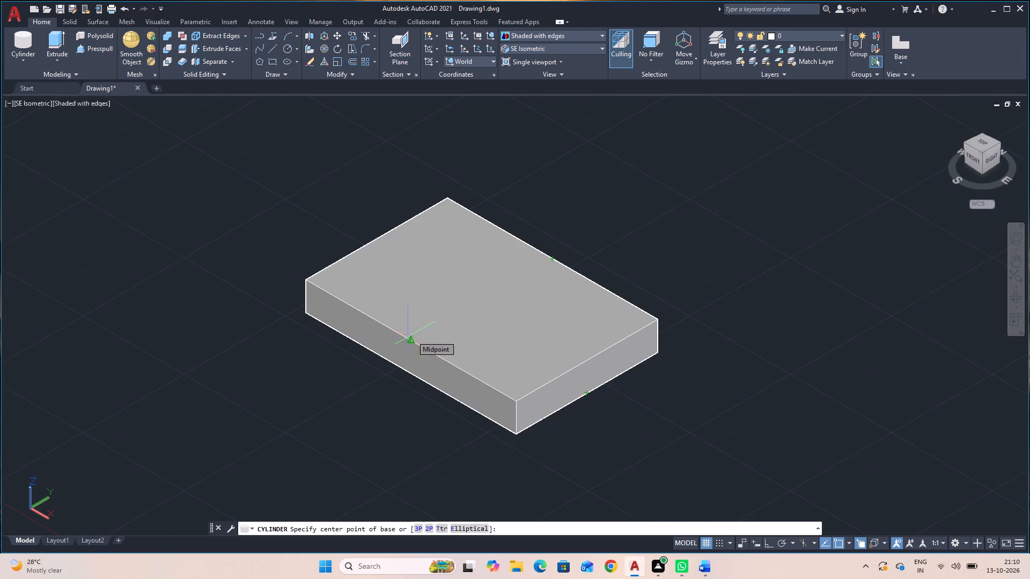
pyautogui.click(430, 526)
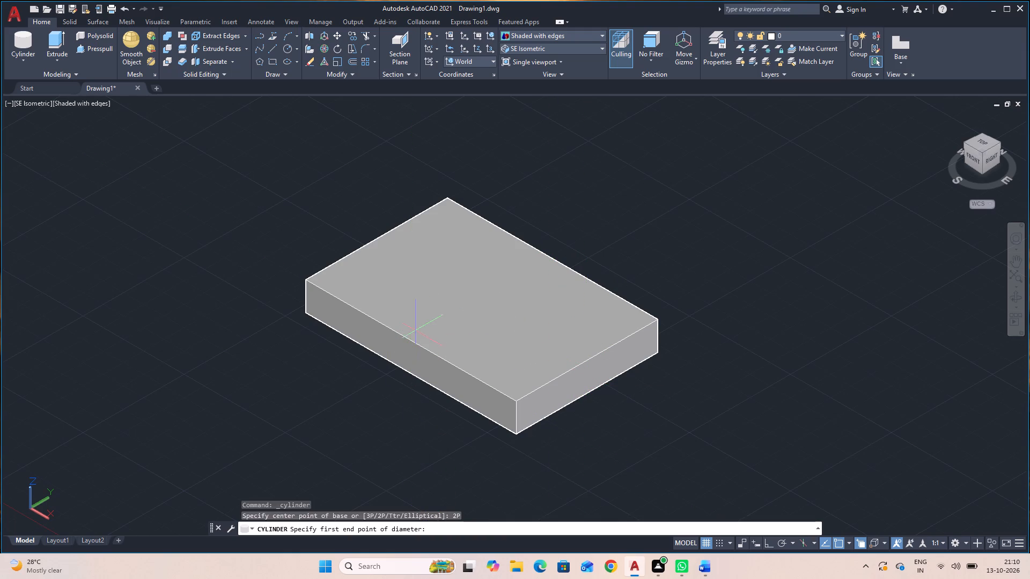
pyautogui.click(409, 344)
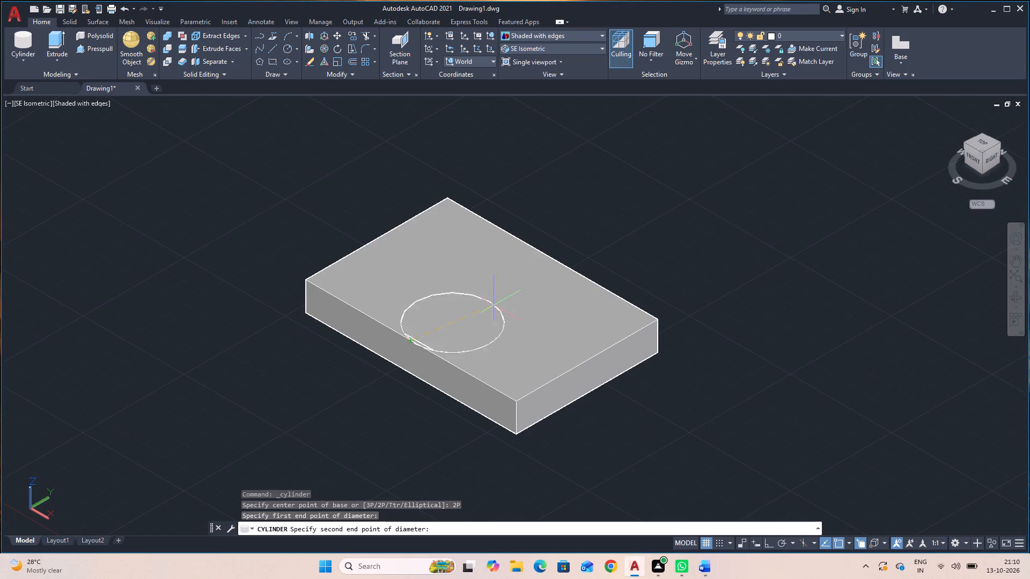
pyautogui.click(554, 259)
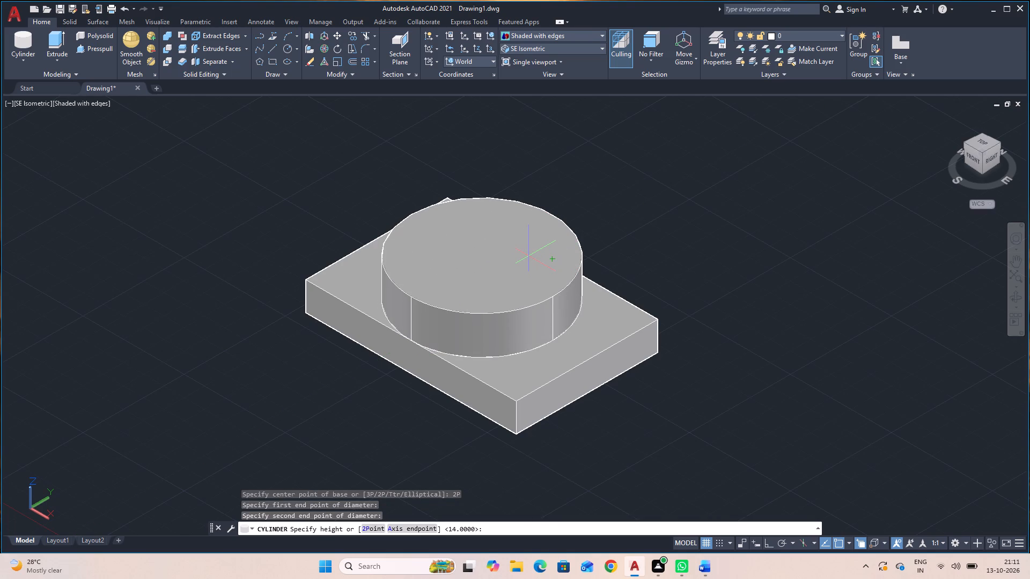
pyautogui.write('17')
pyautogui.press('Return')
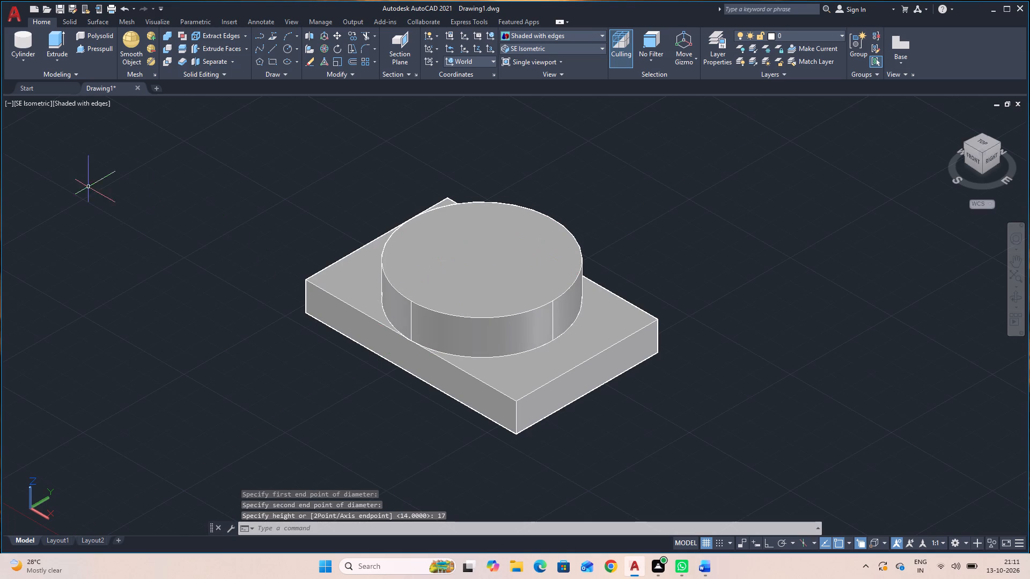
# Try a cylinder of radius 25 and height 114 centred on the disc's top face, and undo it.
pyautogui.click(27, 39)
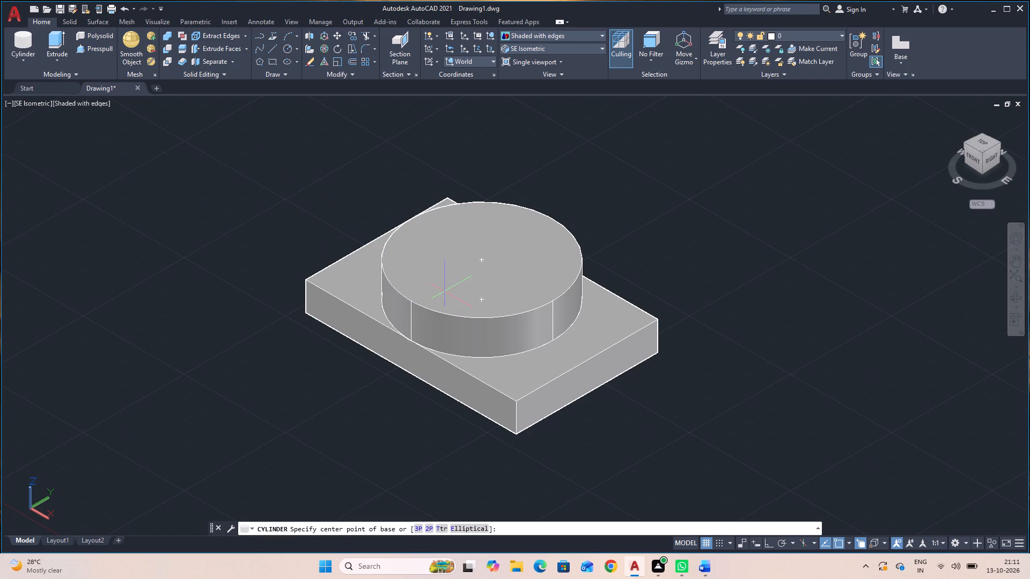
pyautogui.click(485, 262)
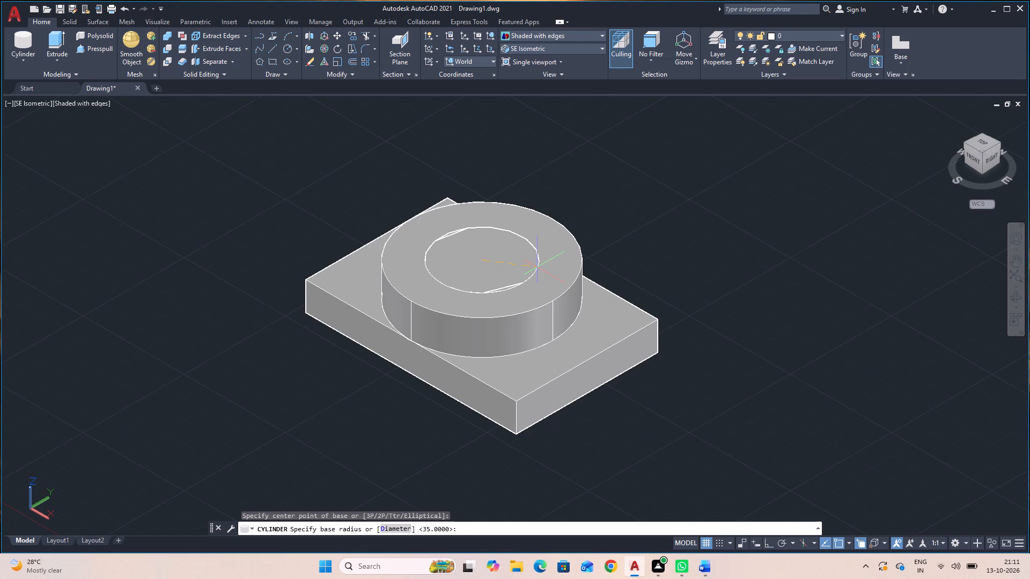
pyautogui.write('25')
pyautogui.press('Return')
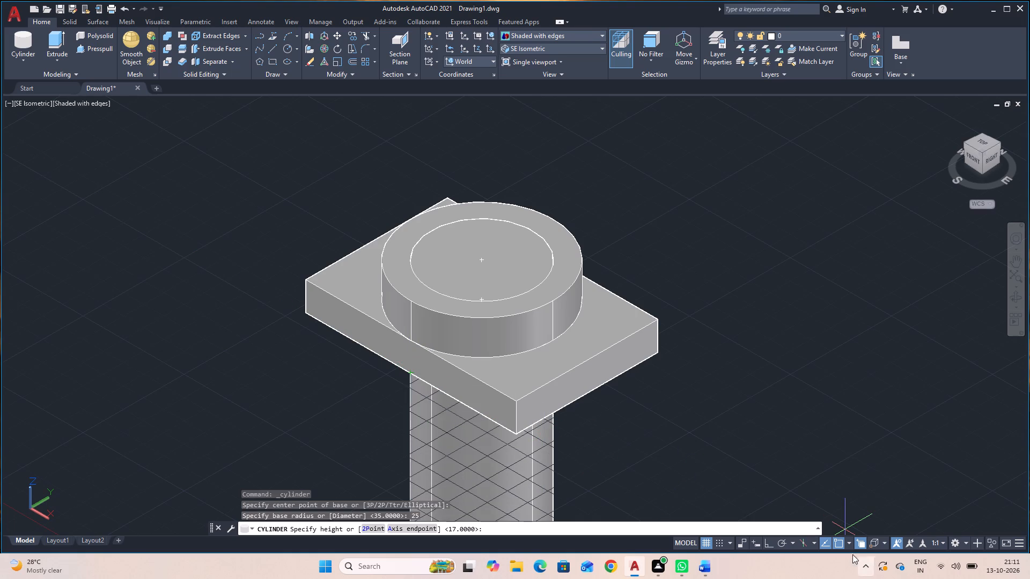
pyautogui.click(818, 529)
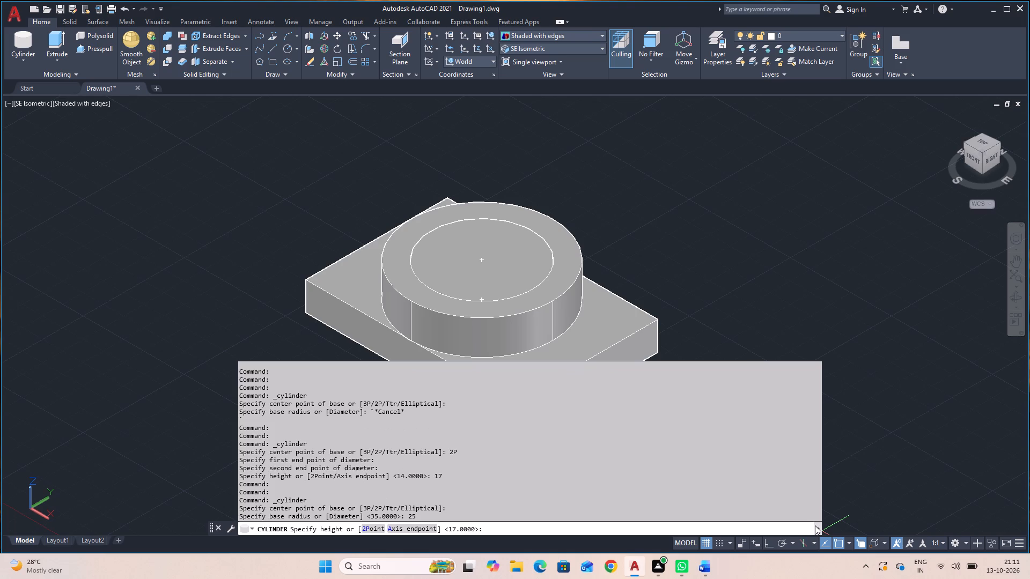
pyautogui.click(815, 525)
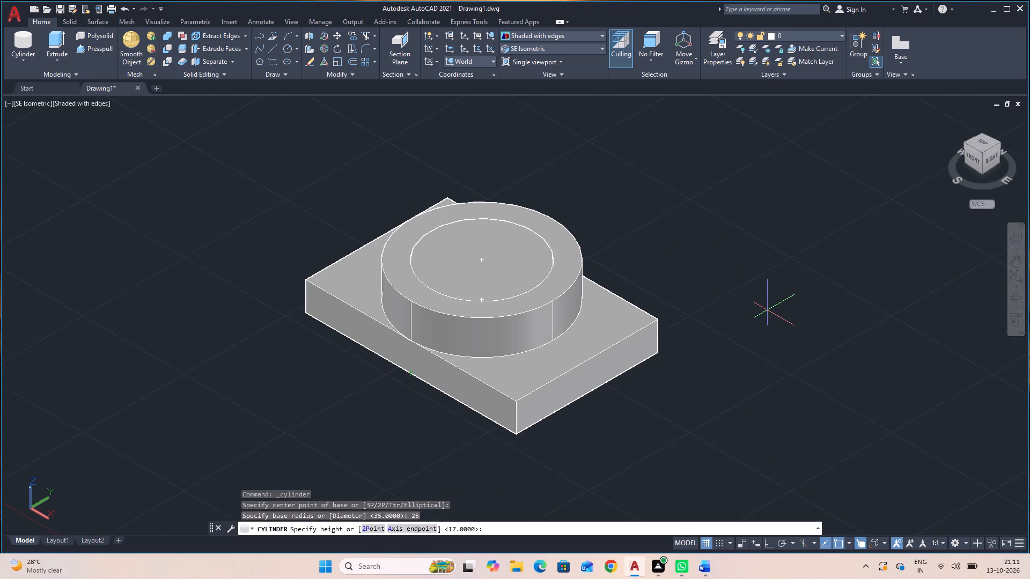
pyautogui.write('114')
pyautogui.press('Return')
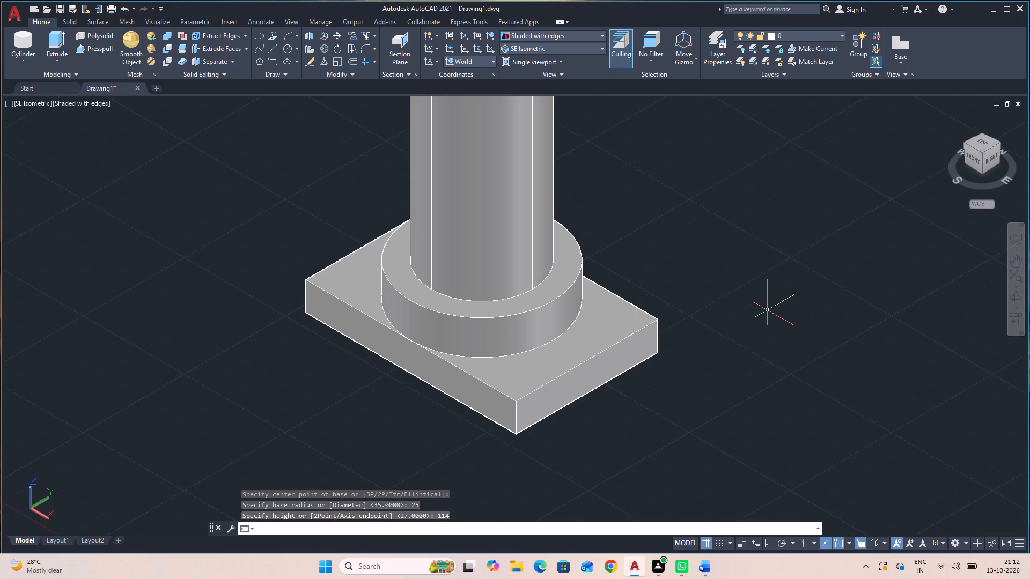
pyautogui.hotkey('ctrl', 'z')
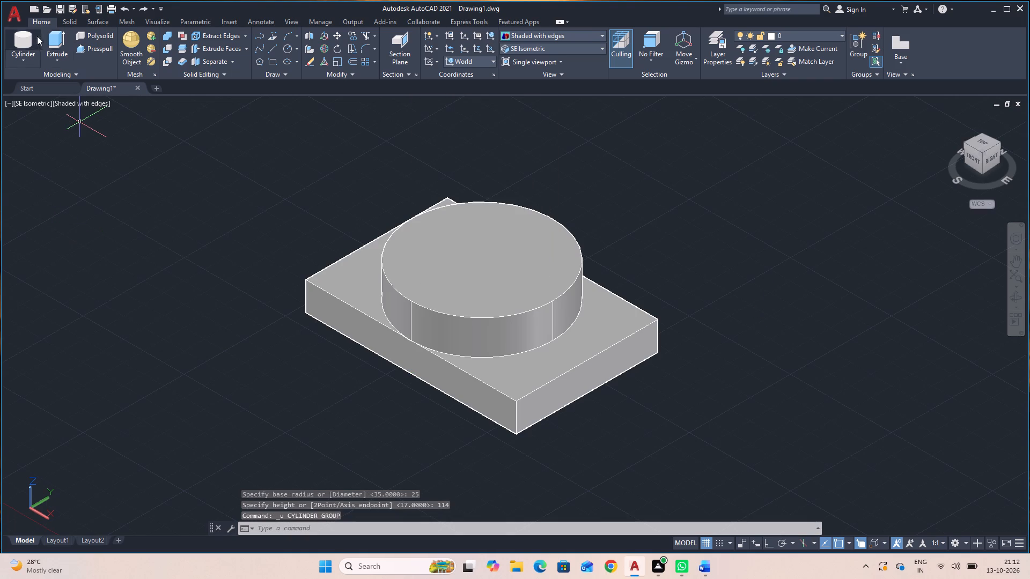
# Create a cylinder of radius 25 centred on the disc's top face with height -14, going down into the disc.
pyautogui.click(24, 39)
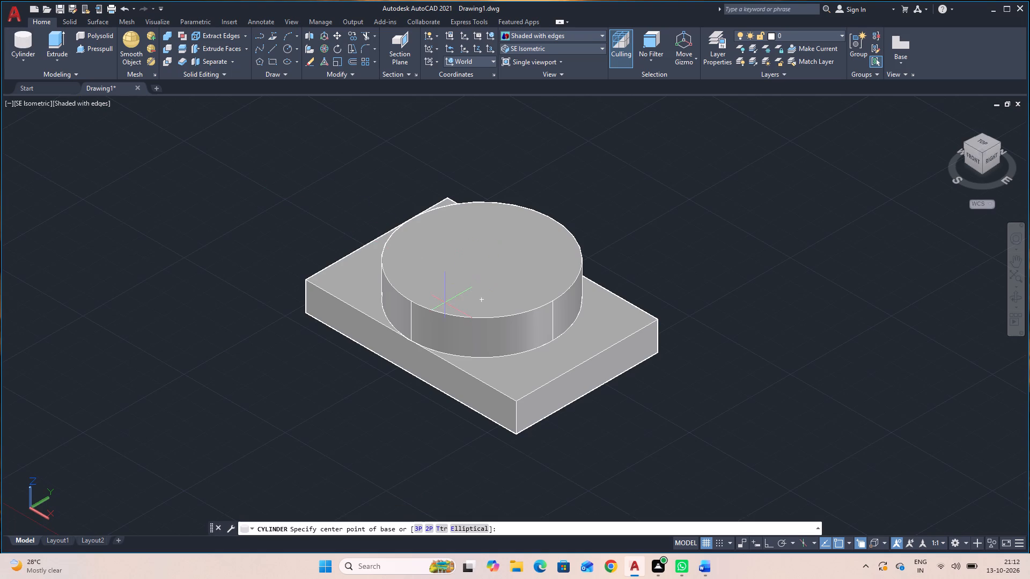
pyautogui.click(479, 261)
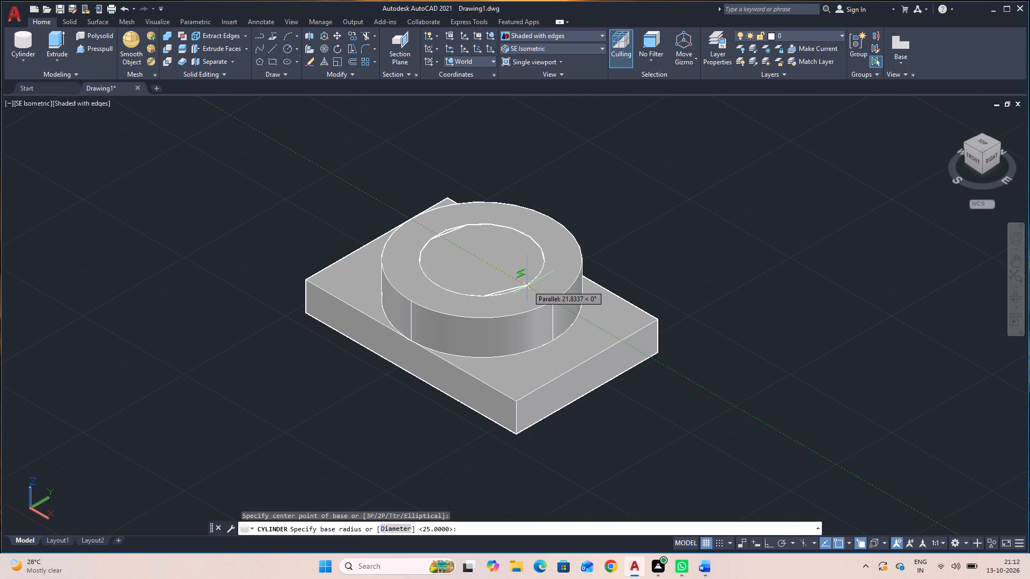
pyautogui.write('25')
pyautogui.press('Return')
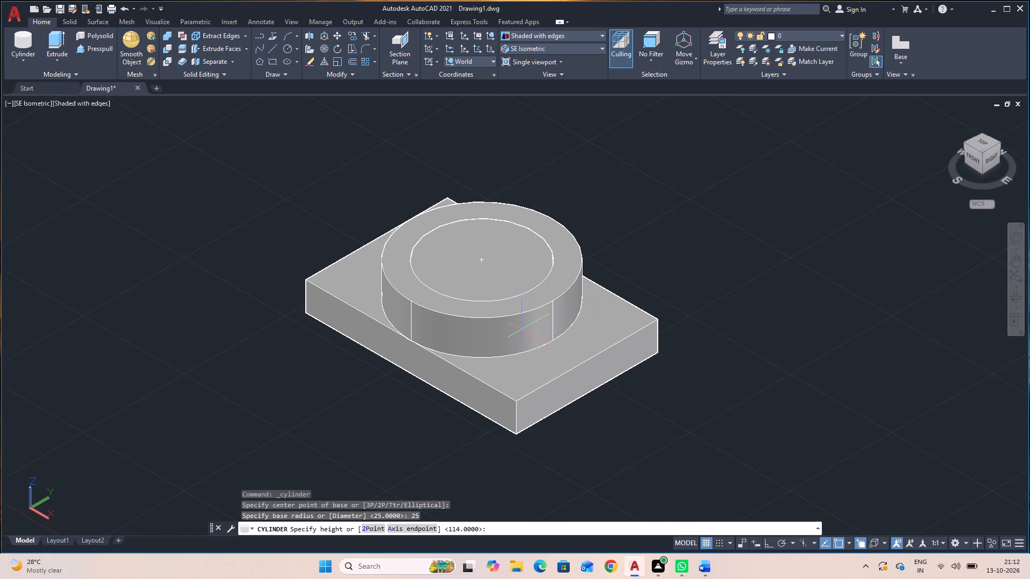
pyautogui.write('-14')
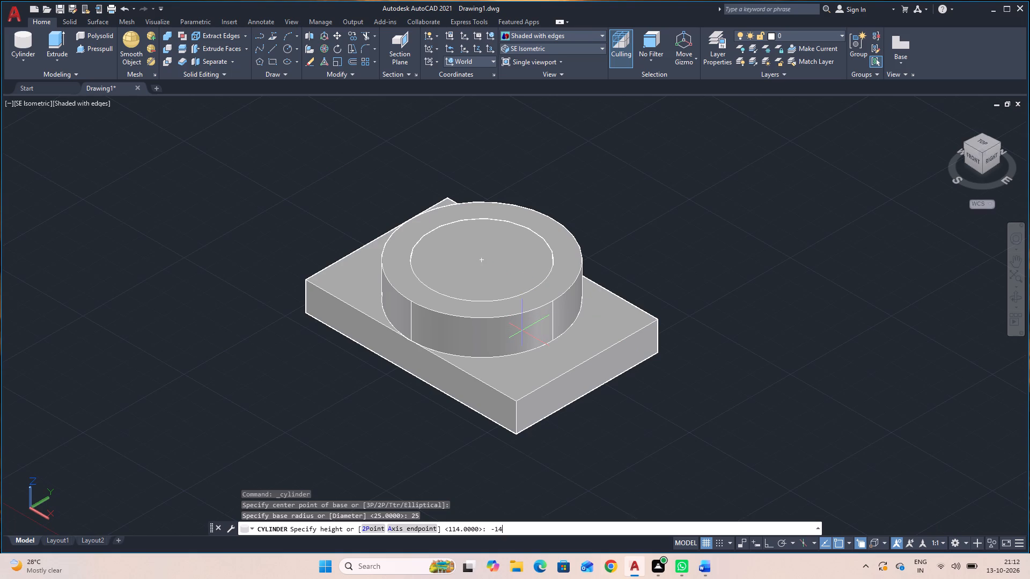
pyautogui.press('Return')
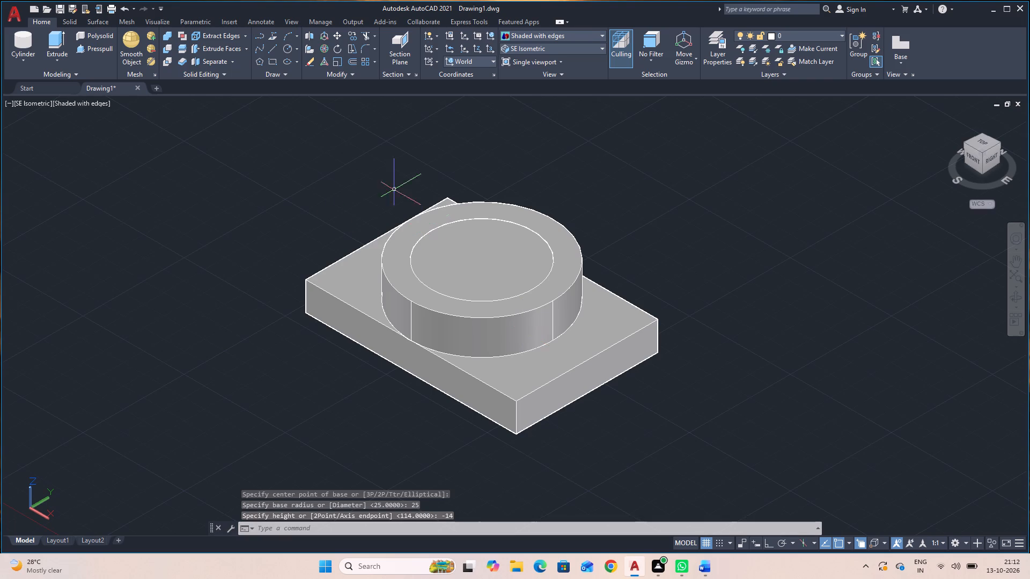
pyautogui.click(364, 340)
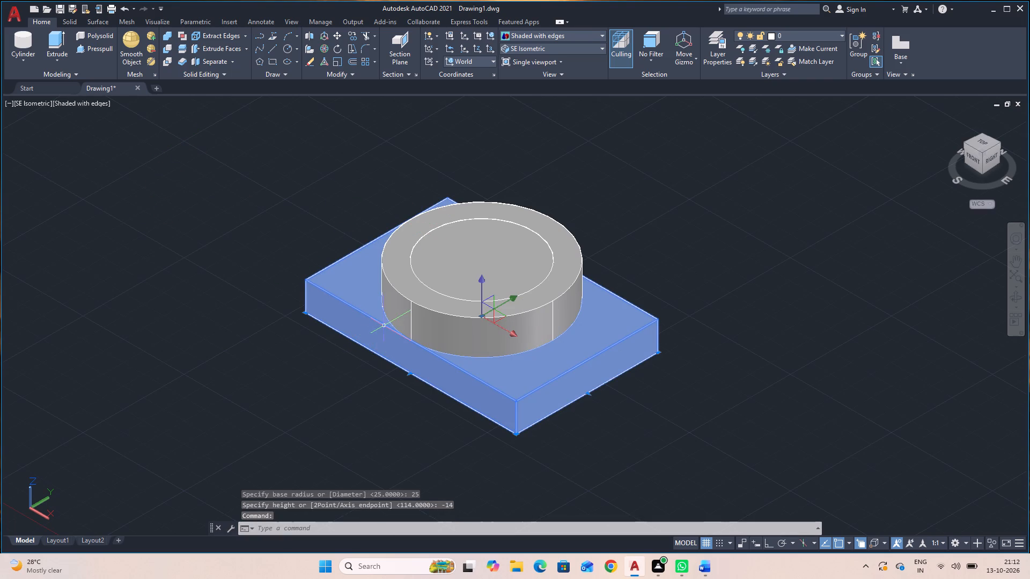
pyautogui.press('Escape')
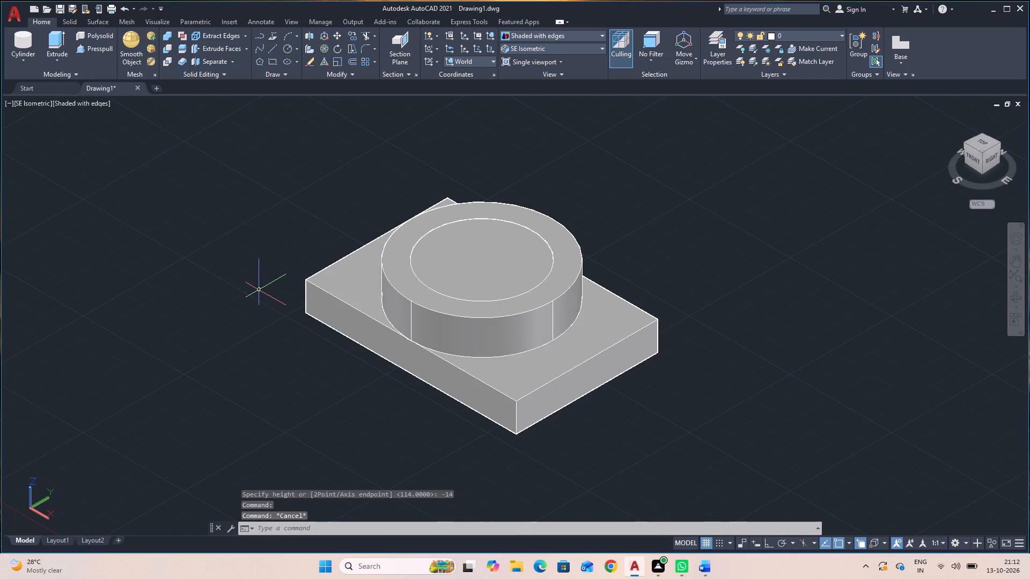
# Subtract the radius 25 cylinder from the base box and the disc, cutting a circular recess into the boss.
pyautogui.write('su')
pyautogui.press('space')
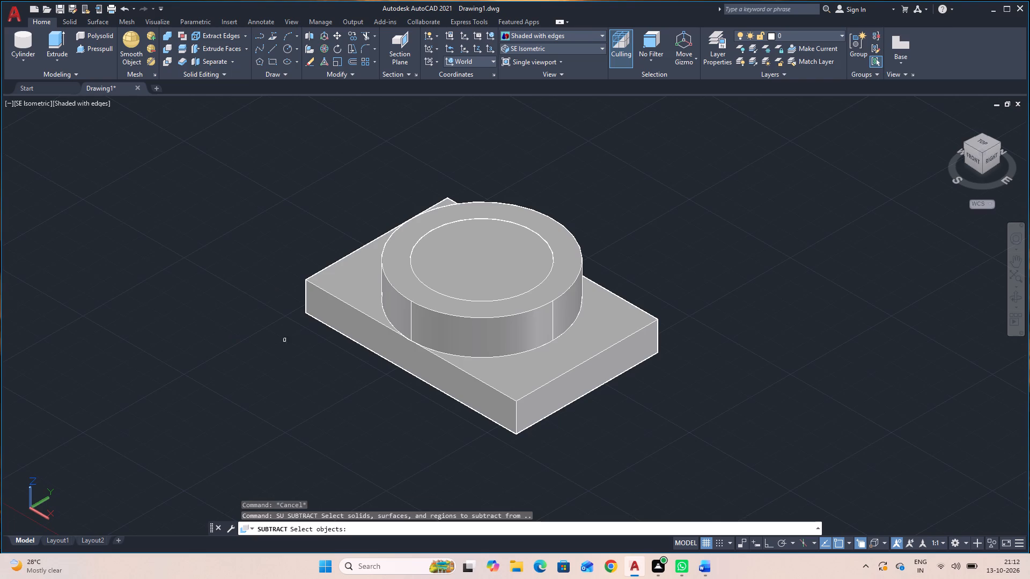
pyautogui.click(334, 318)
pyautogui.click(410, 313)
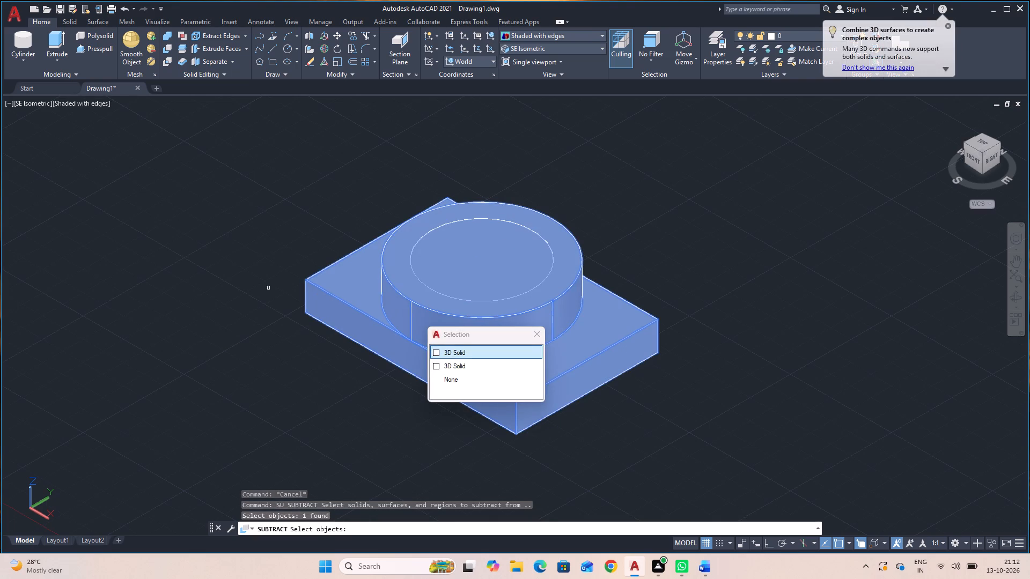
pyautogui.press('space')
pyautogui.press('space')
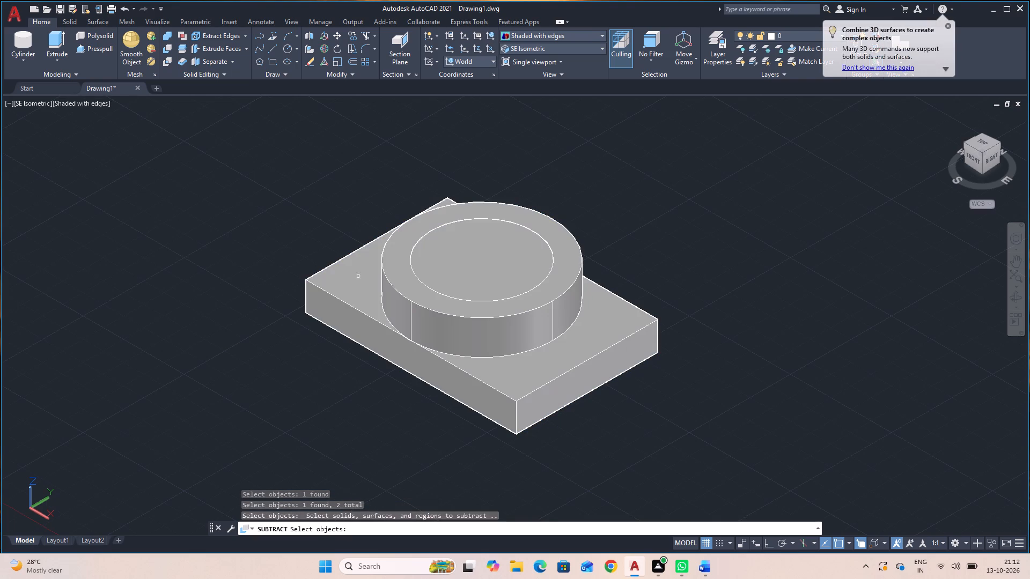
pyautogui.click(445, 269)
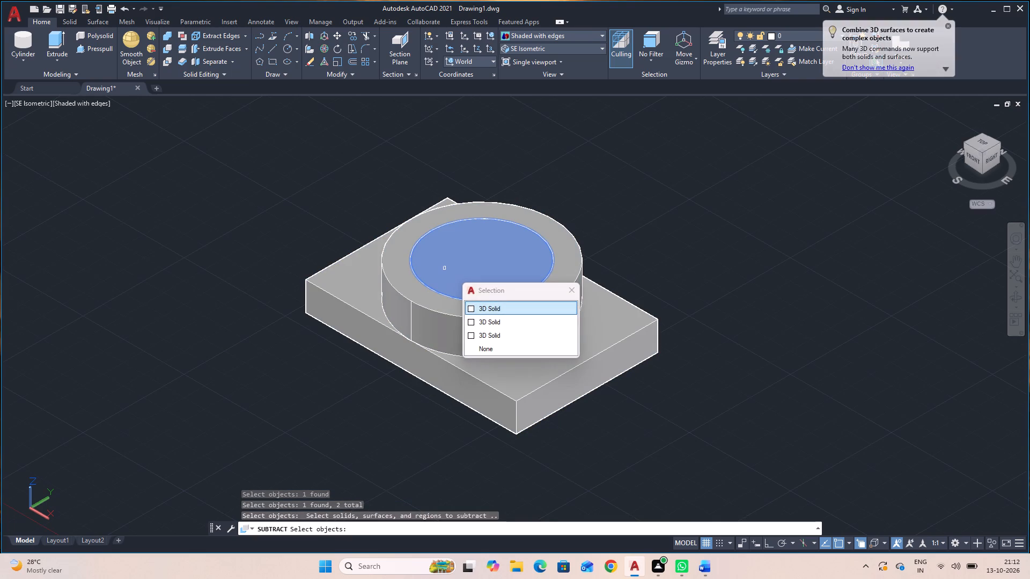
pyautogui.press('space')
pyautogui.press('space')
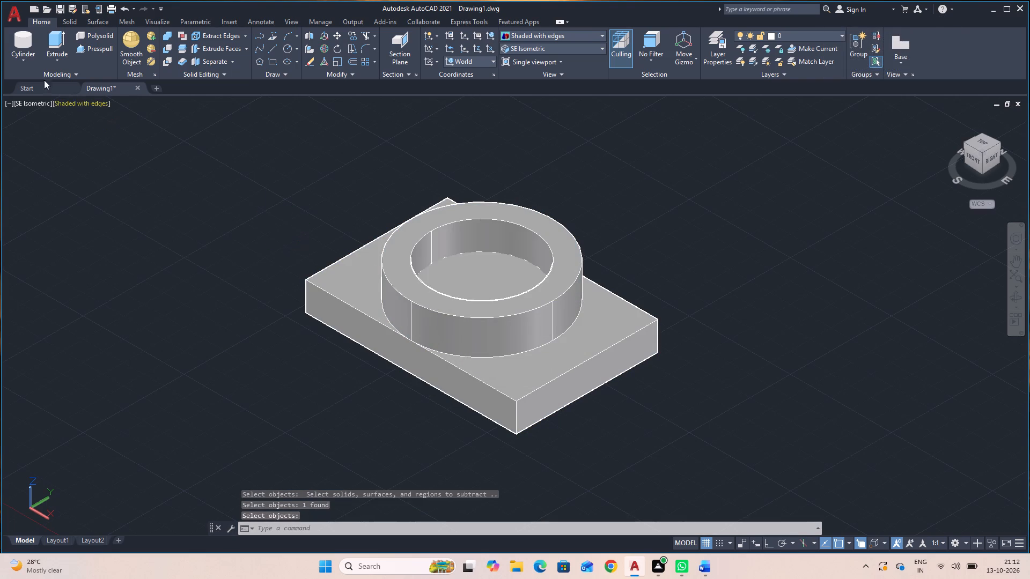
# Create a cylinder of diameter 25 centred on the recess floor with height -17, going down through the base.
pyautogui.click(27, 41)
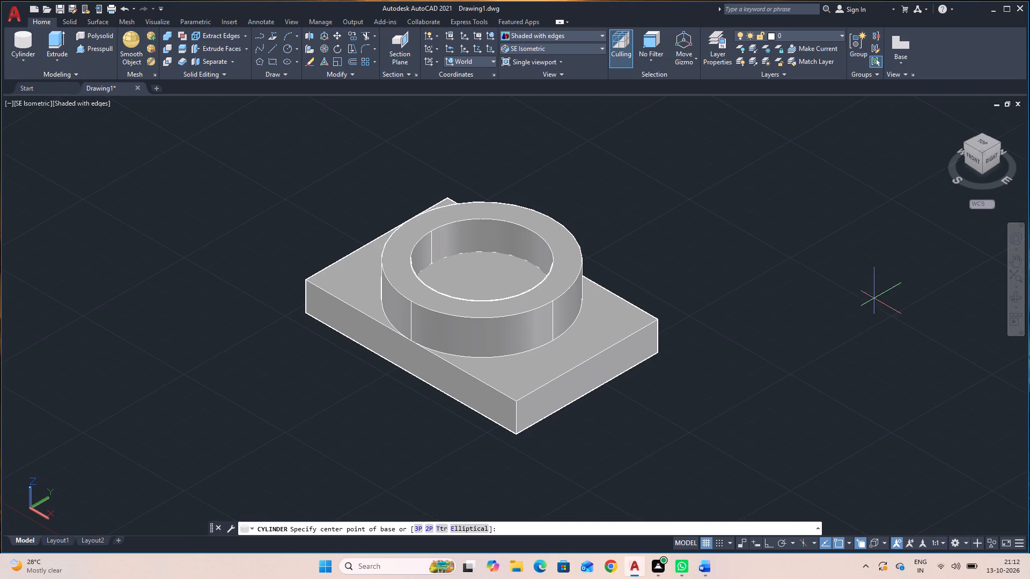
pyautogui.click(1010, 295)
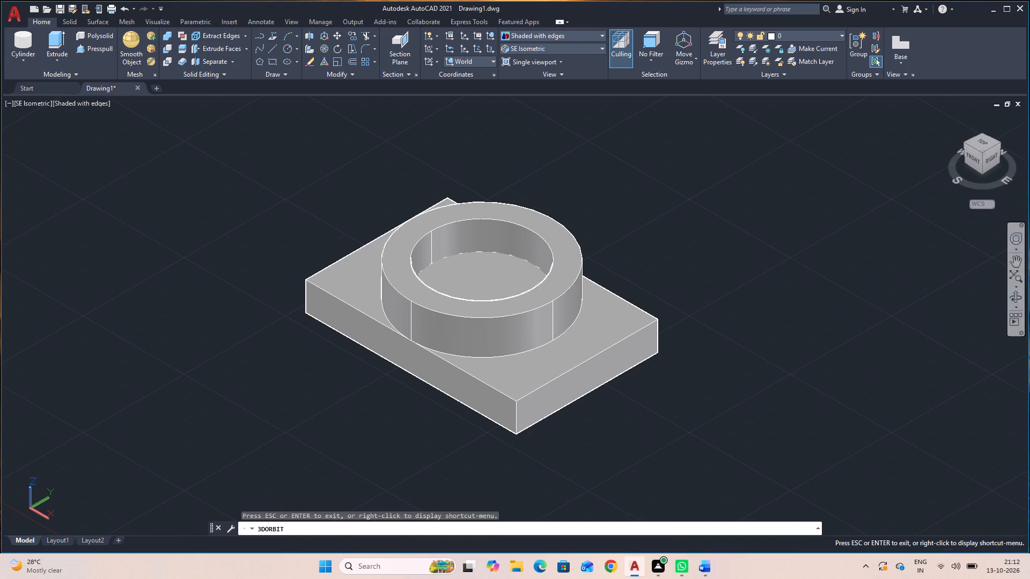
pyautogui.moveTo(871, 264); pyautogui.dragTo(869, 296)
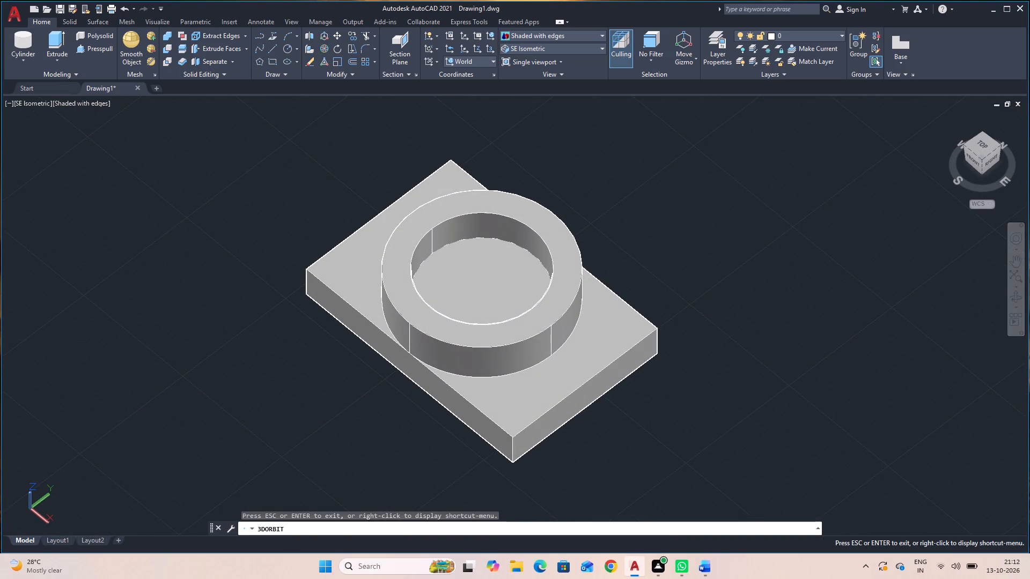
pyautogui.moveTo(849, 288); pyautogui.dragTo(846, 304)
pyautogui.press('Escape')
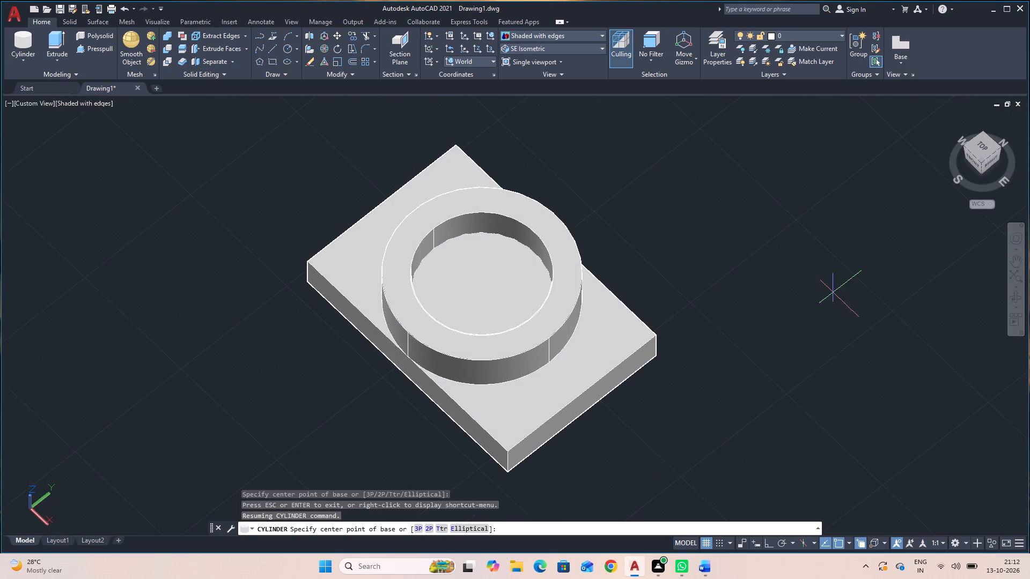
pyautogui.click(26, 41)
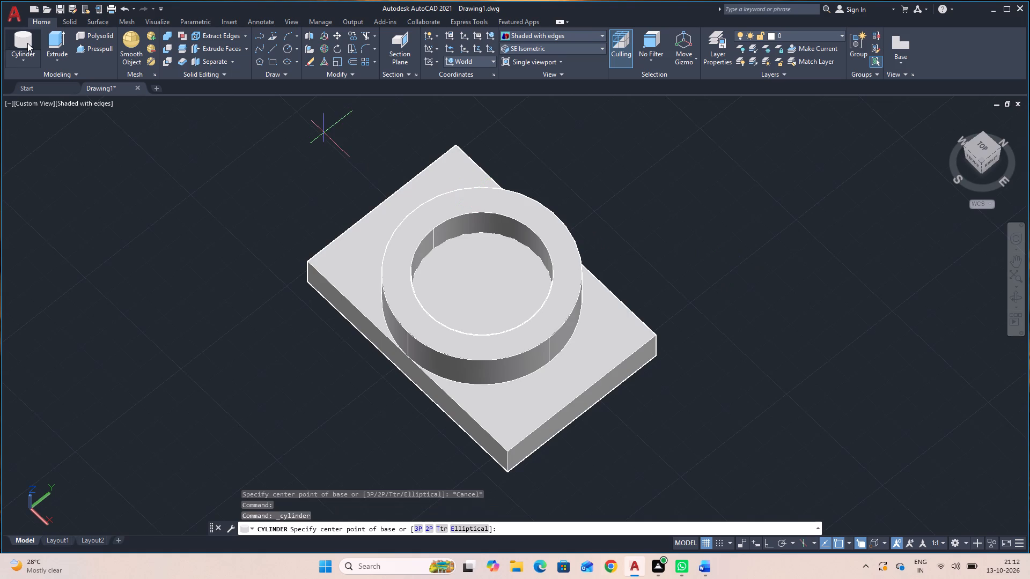
pyautogui.click(479, 296)
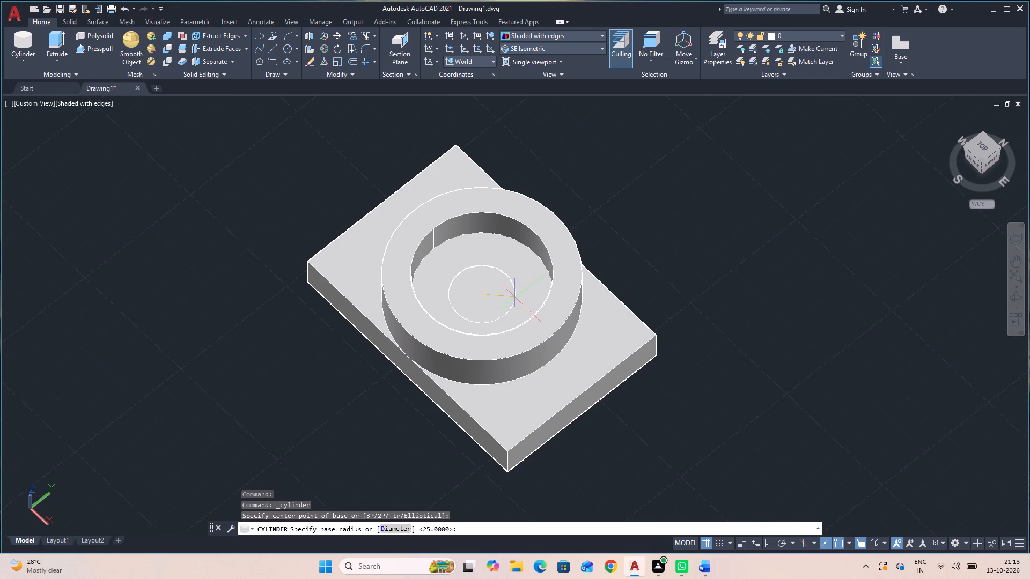
pyautogui.press('d')
pyautogui.press('space')
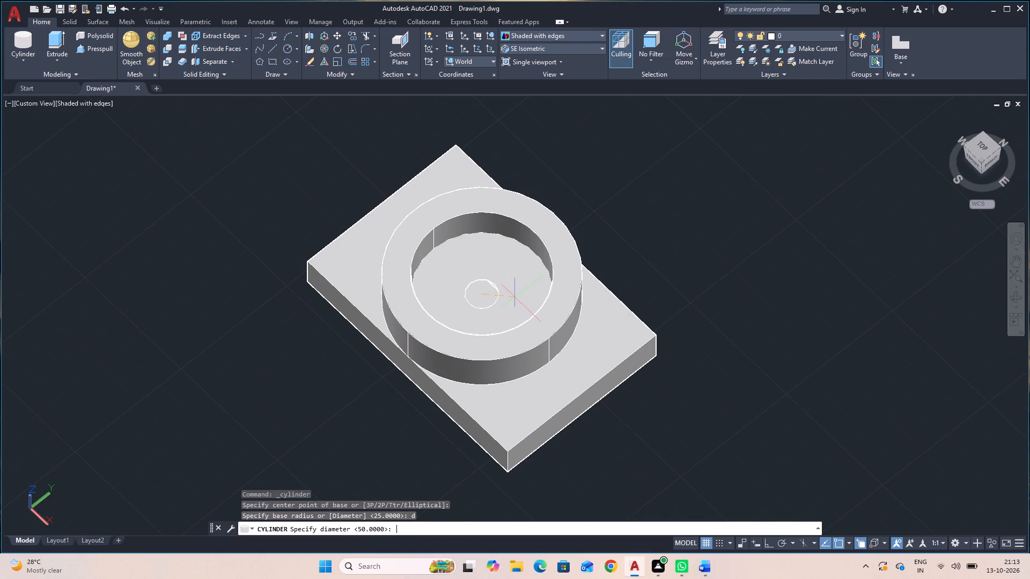
pyautogui.press('2')
pyautogui.press('5')
pyautogui.press('Return')
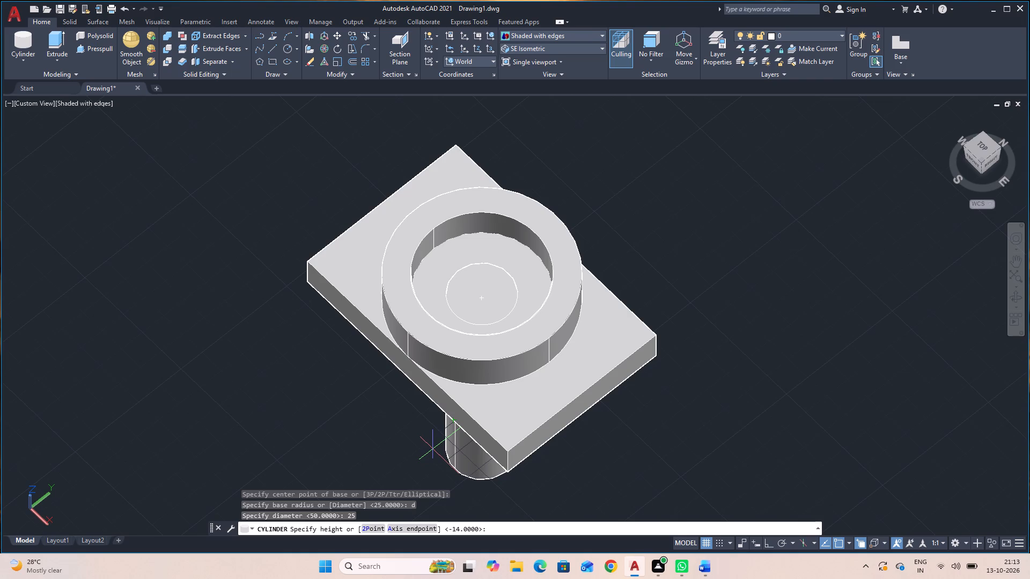
pyautogui.press('-')
pyautogui.write('17')
pyautogui.press('Return')
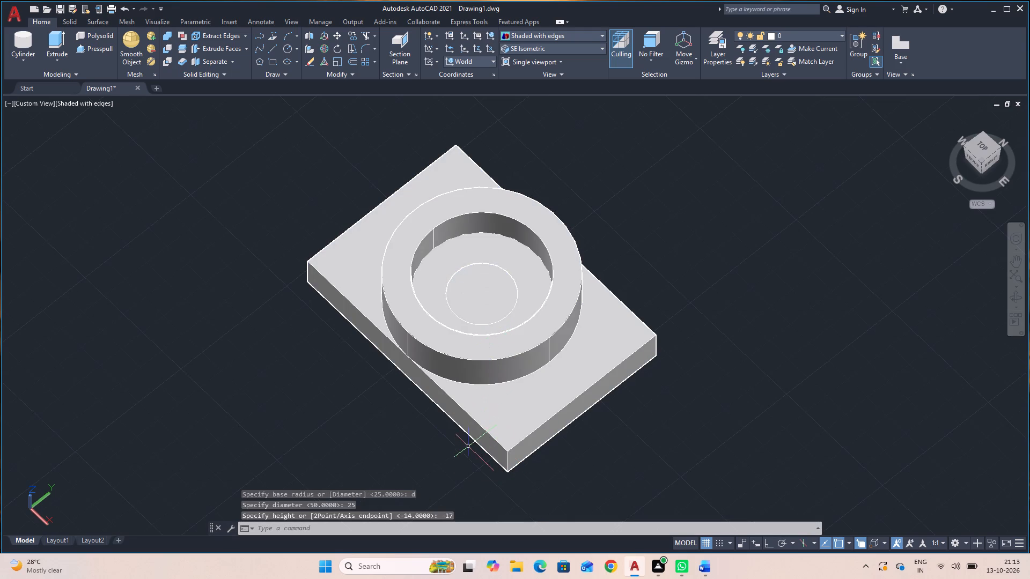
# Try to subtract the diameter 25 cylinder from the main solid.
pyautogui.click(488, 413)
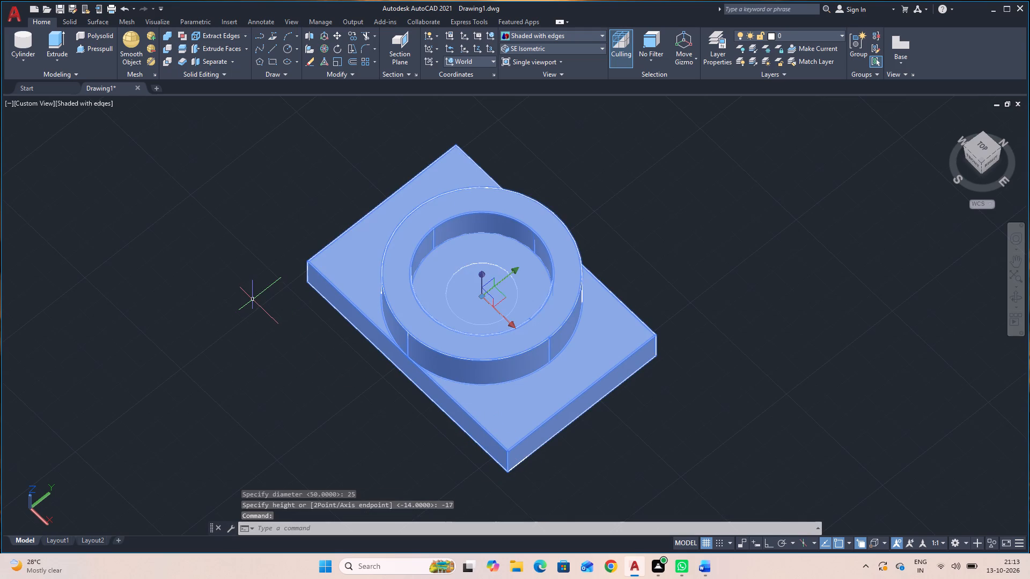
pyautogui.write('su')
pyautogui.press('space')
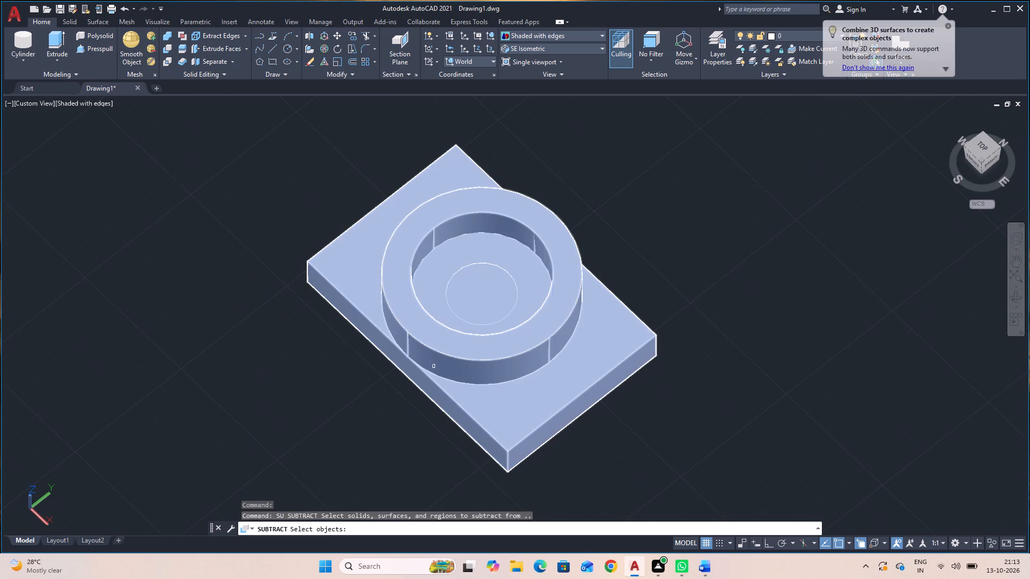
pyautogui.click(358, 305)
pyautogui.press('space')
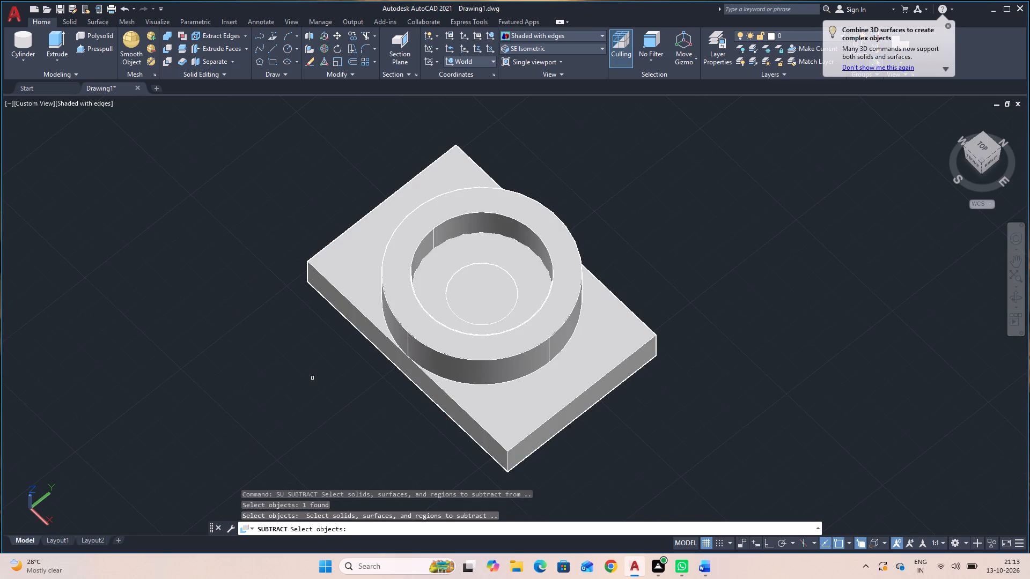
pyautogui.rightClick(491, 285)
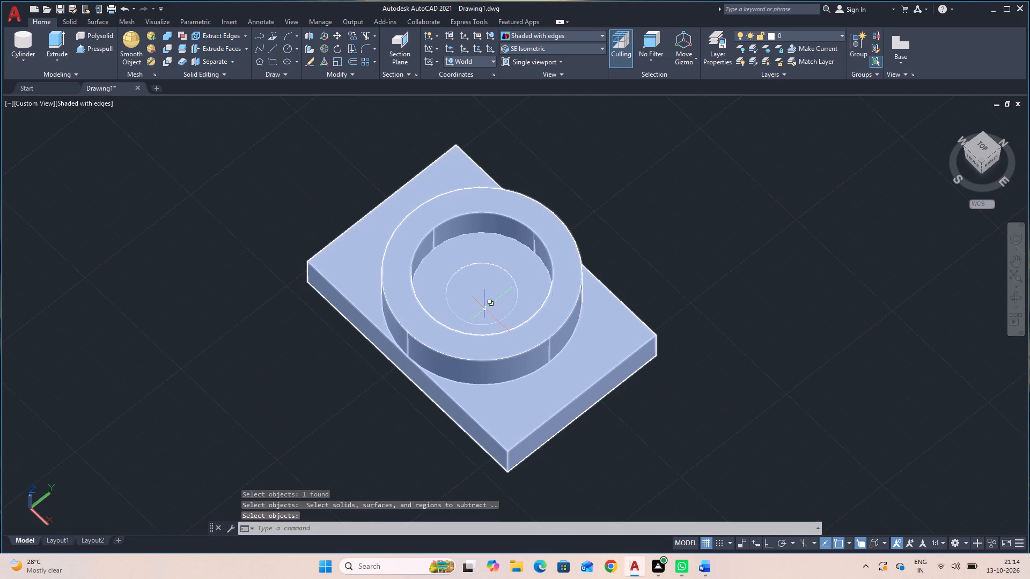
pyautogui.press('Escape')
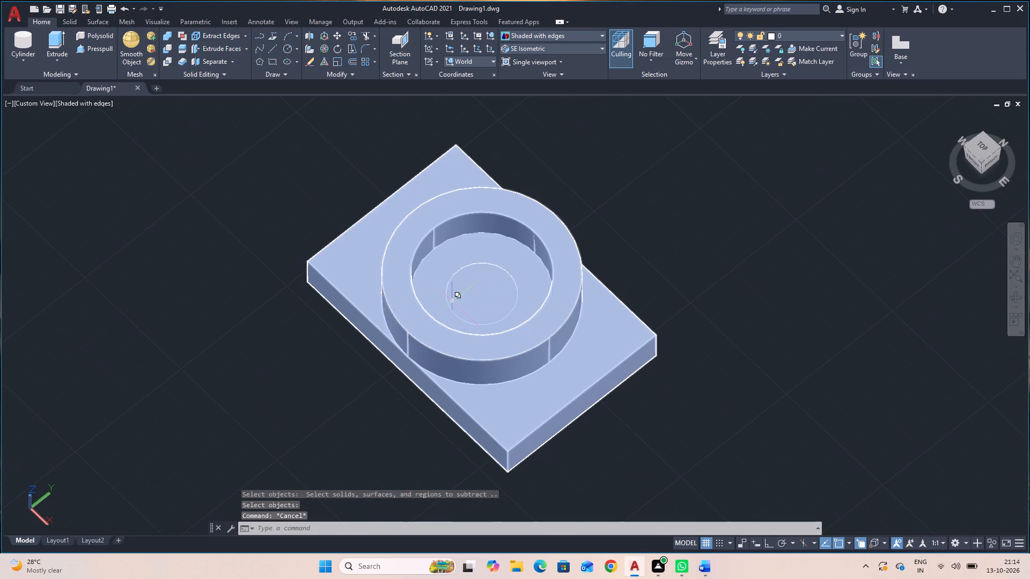
# Subtract the diameter 25 cylinder from the main solid to cut a central hole through the recess floor.
pyautogui.press('space')
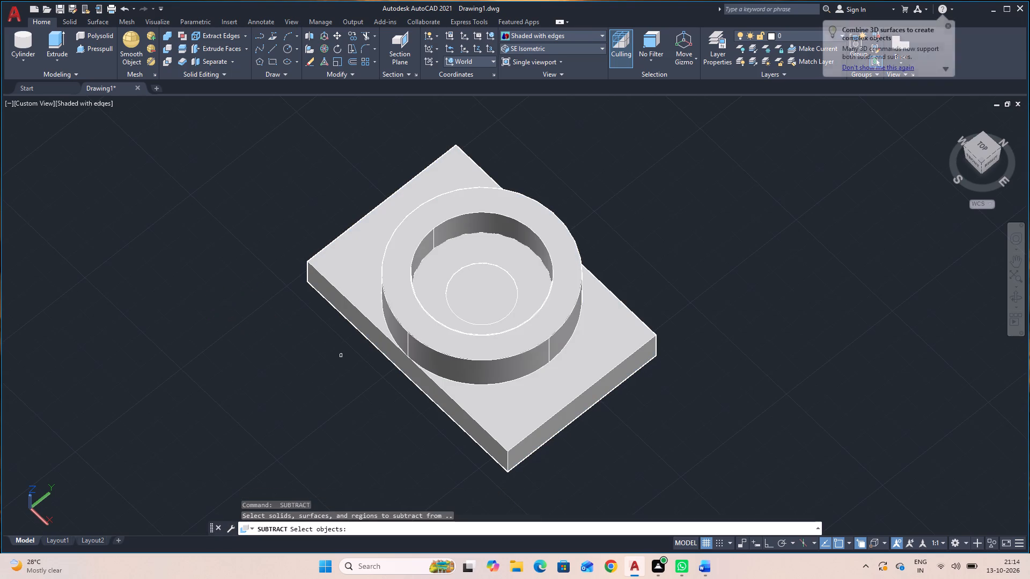
pyautogui.click(365, 314)
pyautogui.press('space')
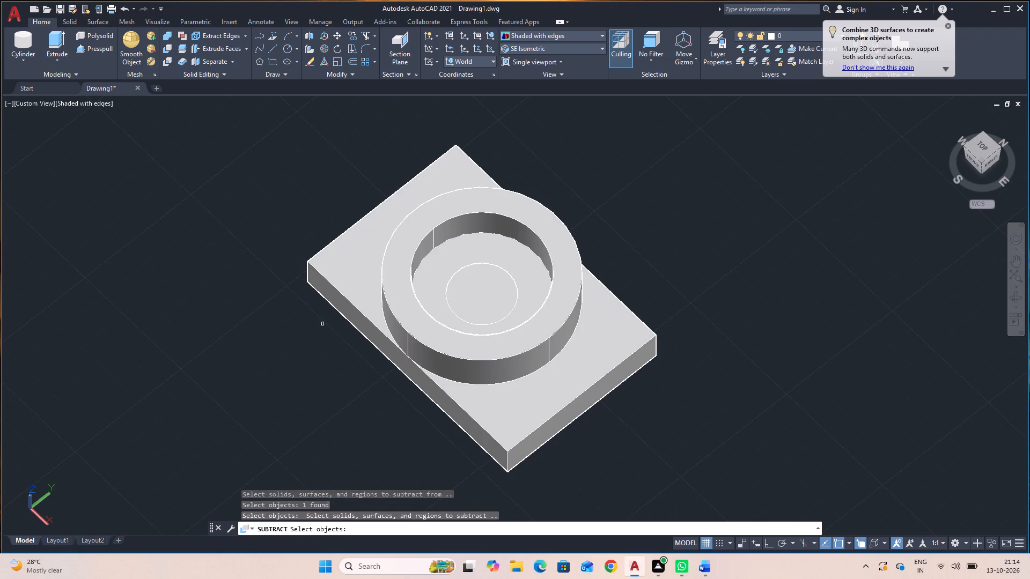
pyautogui.click(472, 308)
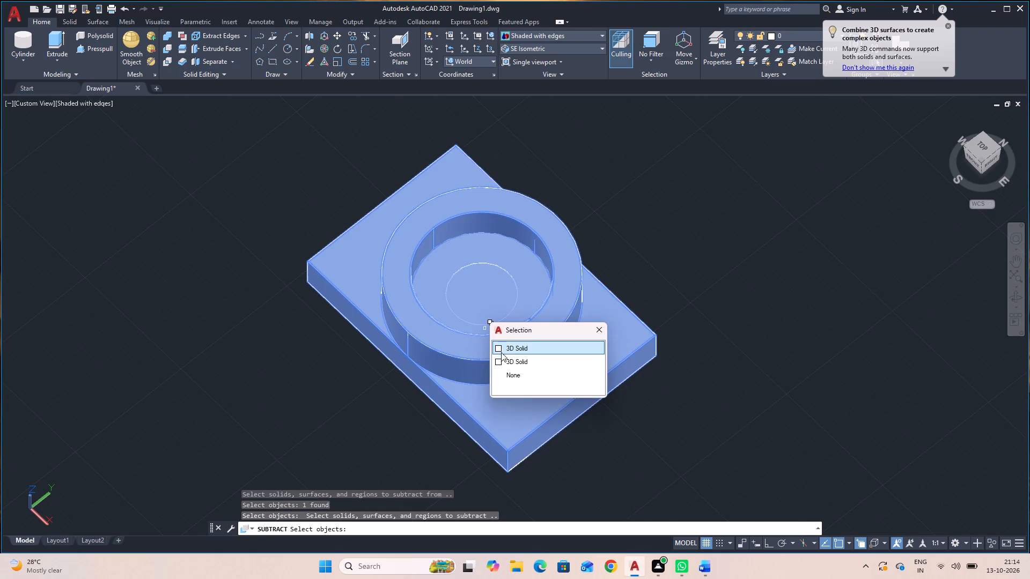
pyautogui.click(503, 358)
pyautogui.press('space')
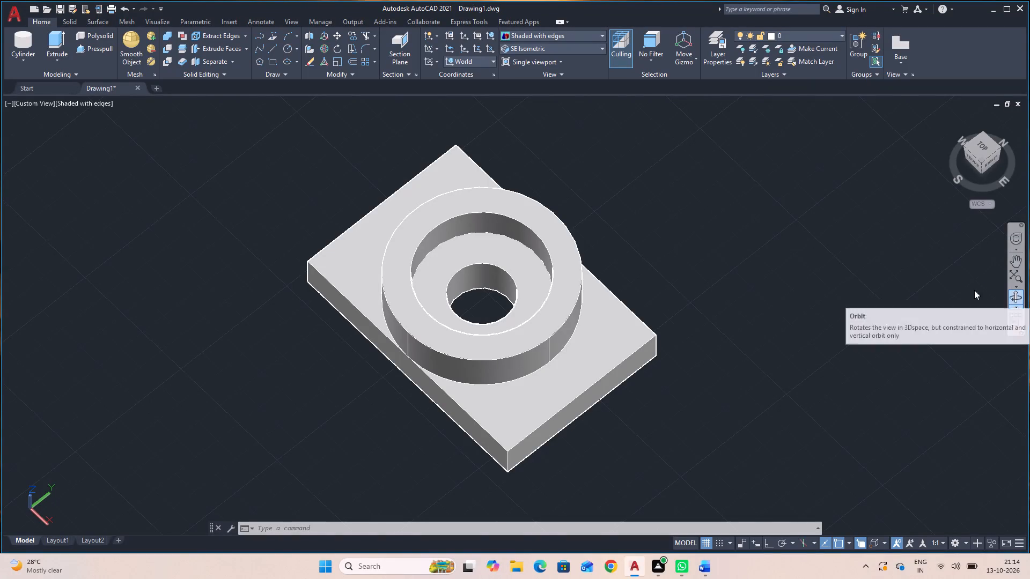
# Restore the SE Isometric view and orbit around the part to examine the recess and the central hole.
pyautogui.click(546, 47)
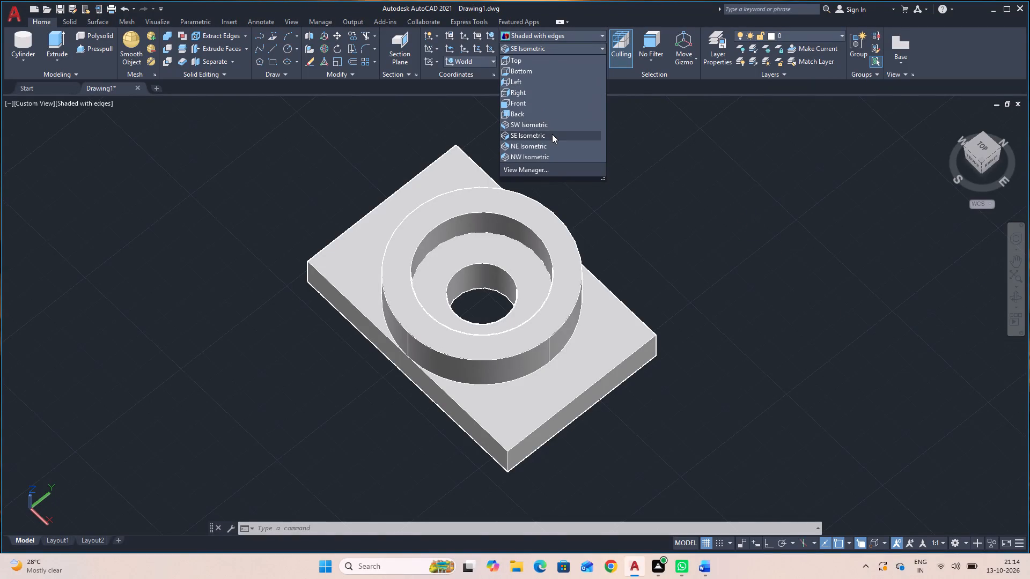
pyautogui.click(552, 134)
pyautogui.scroll(-2, 732, 228)
pyautogui.moveTo(737, 355); pyautogui.dragTo(627, 337, button='middle')
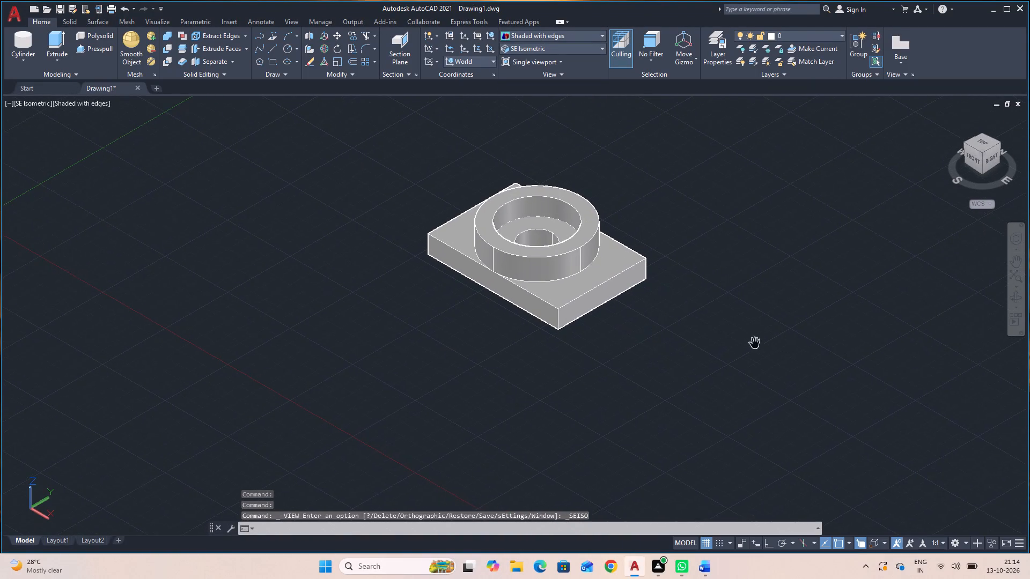
pyautogui.click(1012, 296)
pyautogui.moveTo(825, 384); pyautogui.dragTo(824, 377)
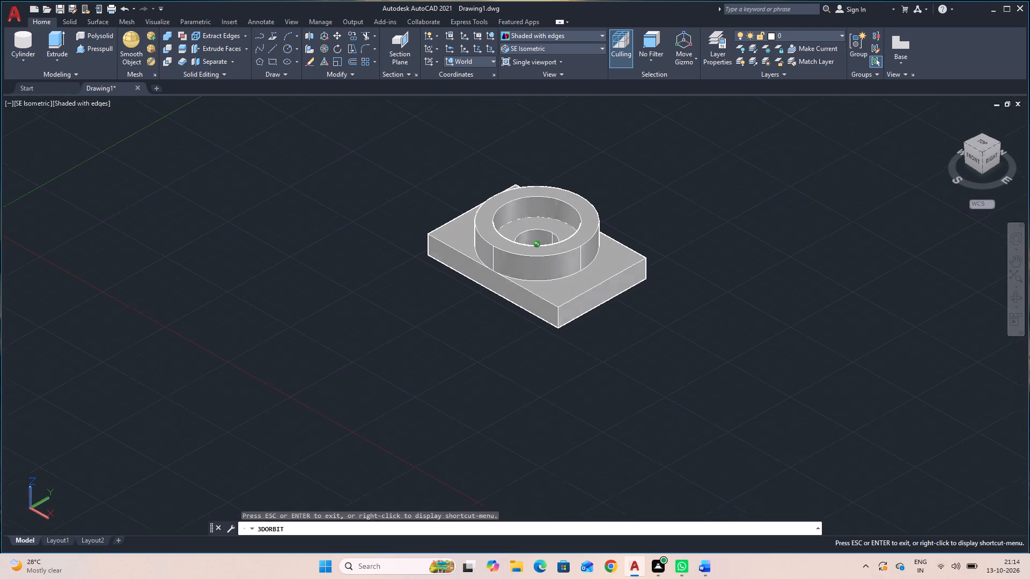
pyautogui.moveTo(824, 377); pyautogui.dragTo(798, 417)
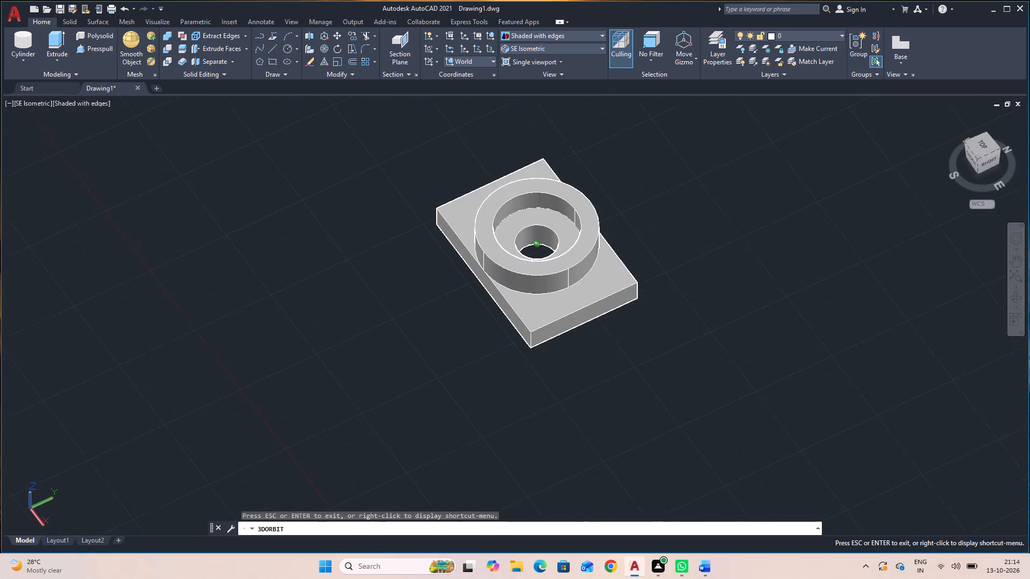
pyautogui.moveTo(798, 417); pyautogui.dragTo(804, 414)
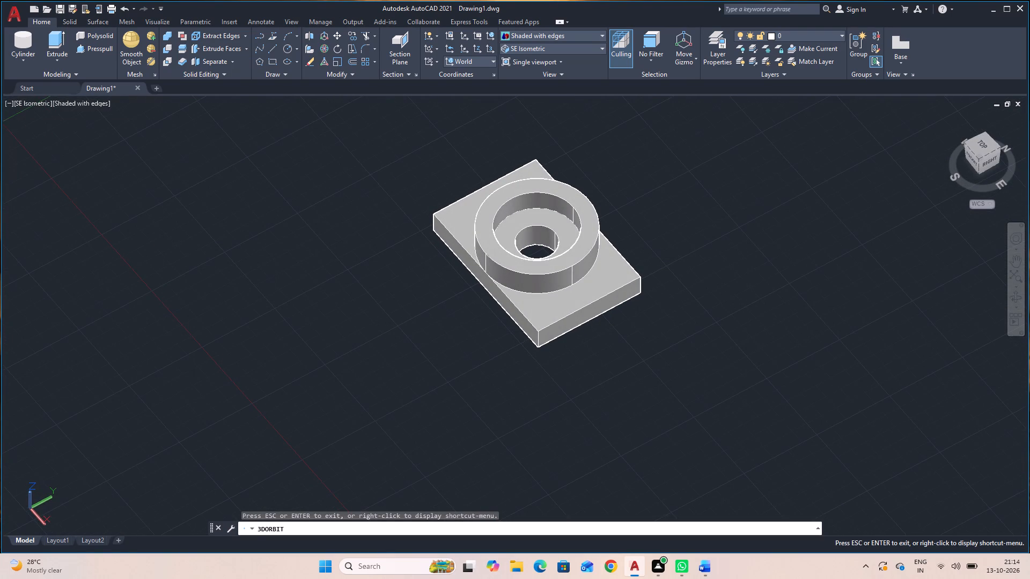
pyautogui.press('`')
pyautogui.press('Escape')
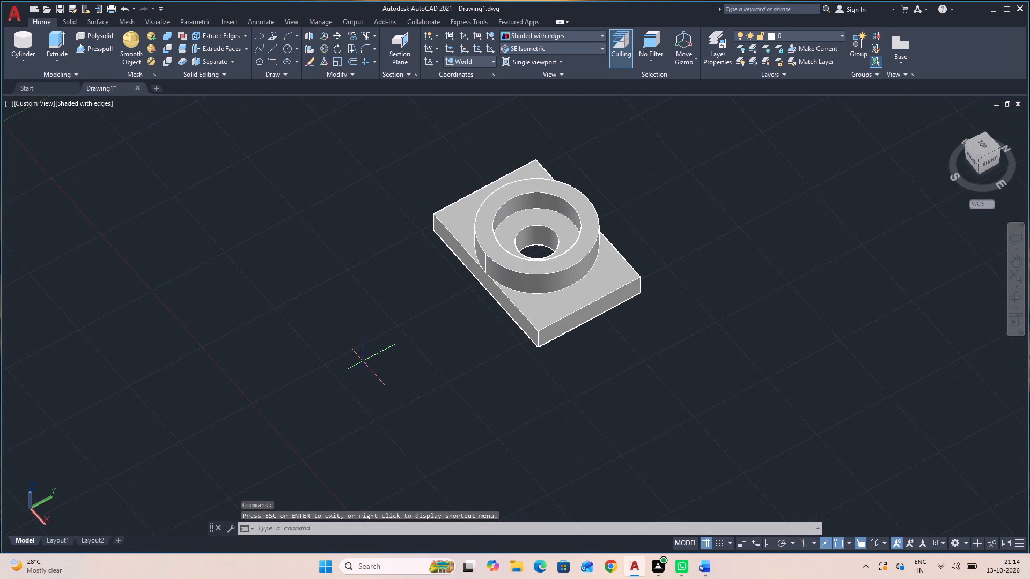
# Turn on Ortho and move the whole solid straight up along Z, using the plate's lower corner as base point.
pyautogui.click(547, 325)
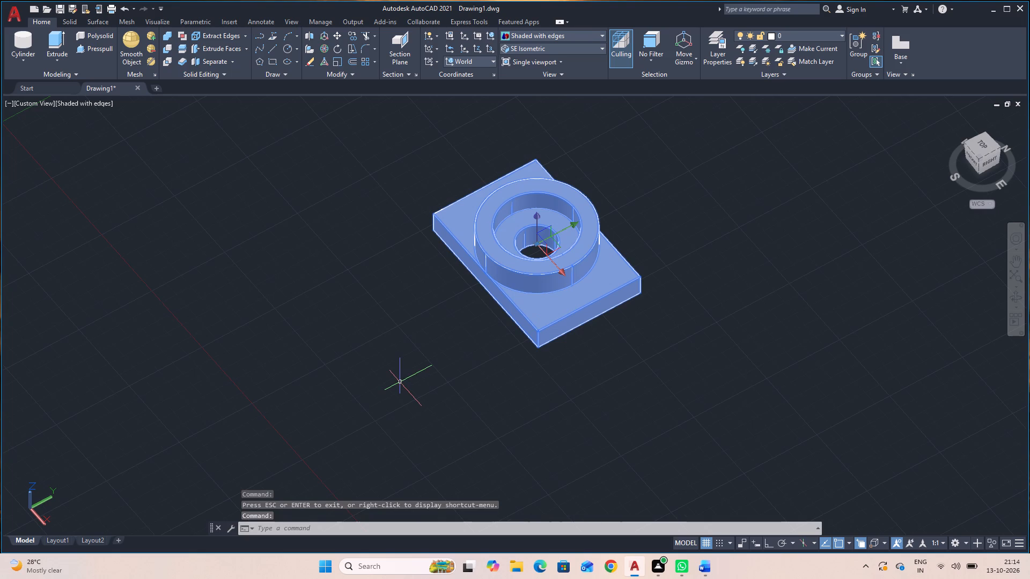
pyautogui.write('m')
pyautogui.press('space')
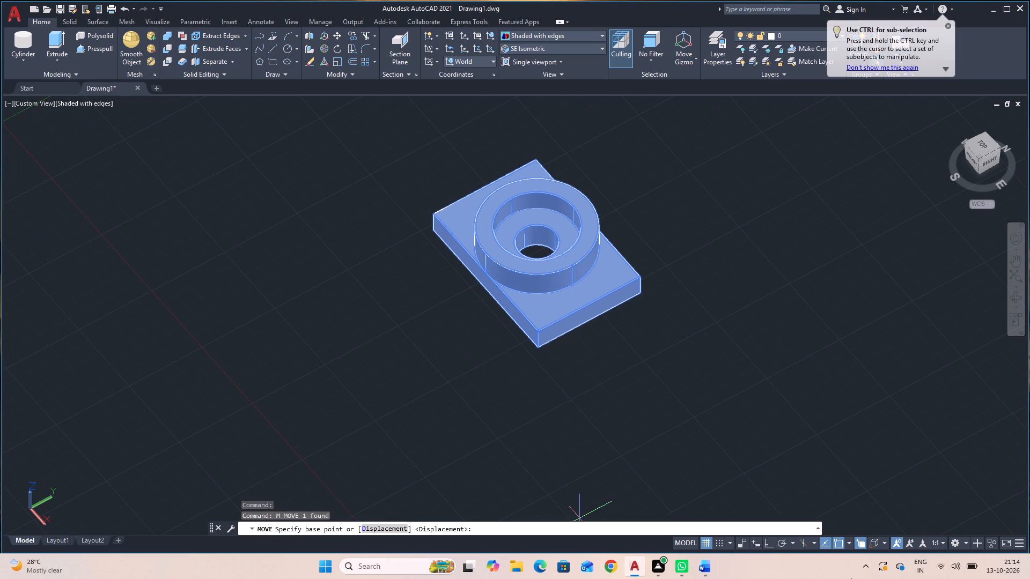
pyautogui.click(771, 544)
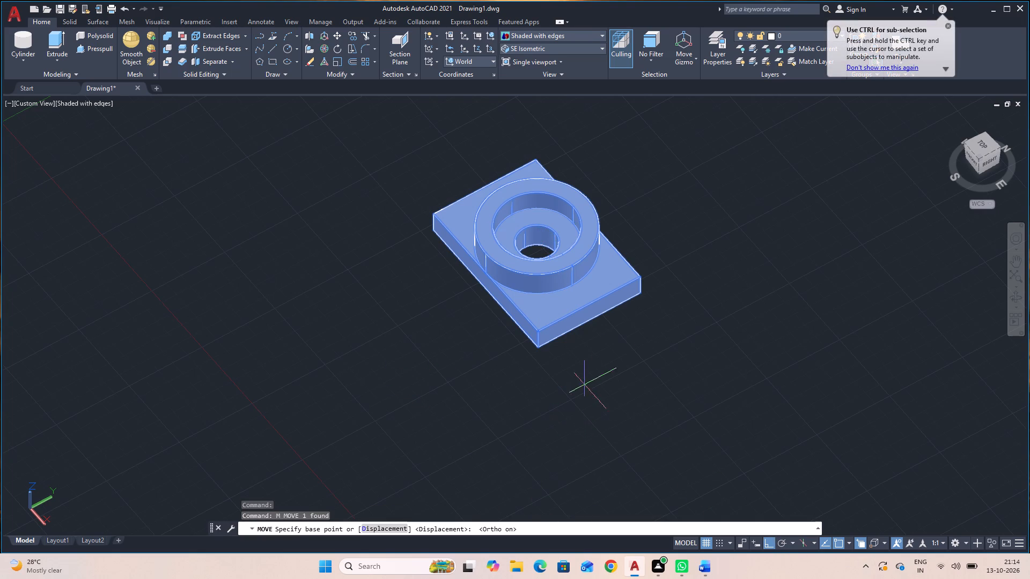
pyautogui.click(540, 346)
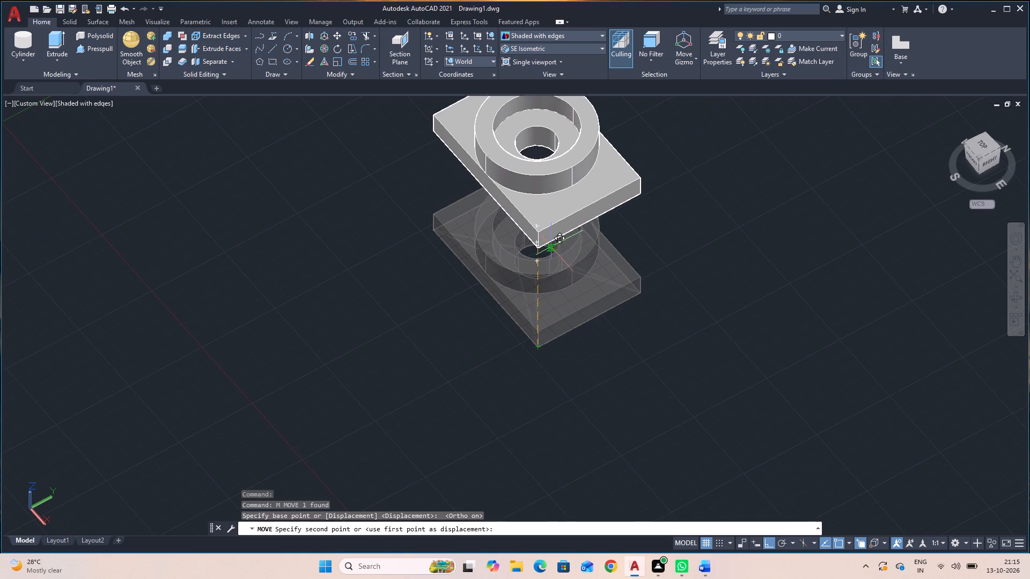
pyautogui.click(542, 212)
# Create a box from a bottom corner of the base plate along its short edge, with length 70, width 14 and height 42.
pyautogui.moveTo(591, 233); pyautogui.dragTo(592, 258, button='middle')
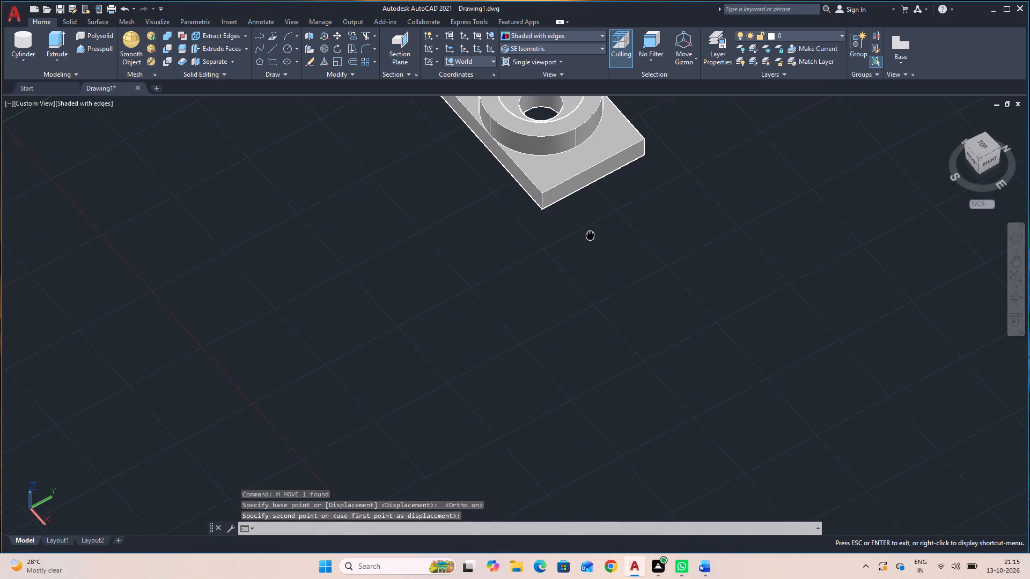
pyautogui.moveTo(592, 258); pyautogui.dragTo(551, 445, button='middle')
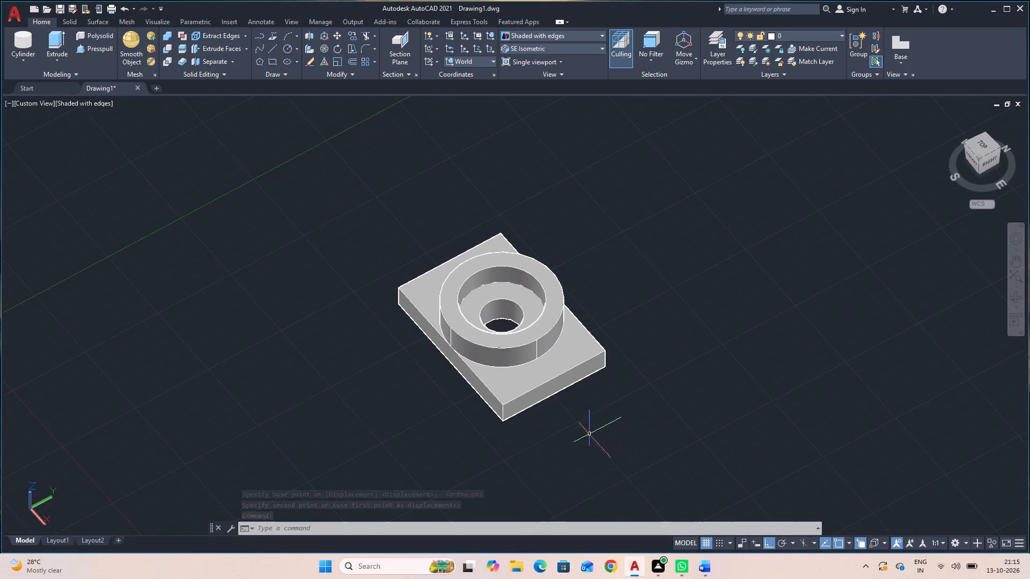
pyautogui.click(1018, 297)
pyautogui.moveTo(783, 442); pyautogui.dragTo(762, 336)
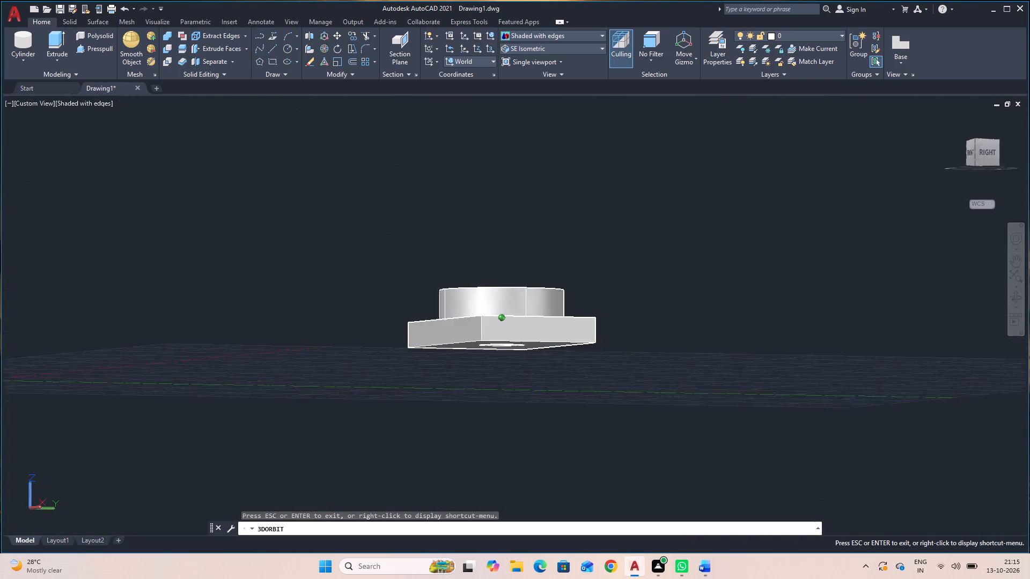
pyautogui.moveTo(762, 336); pyautogui.dragTo(772, 285)
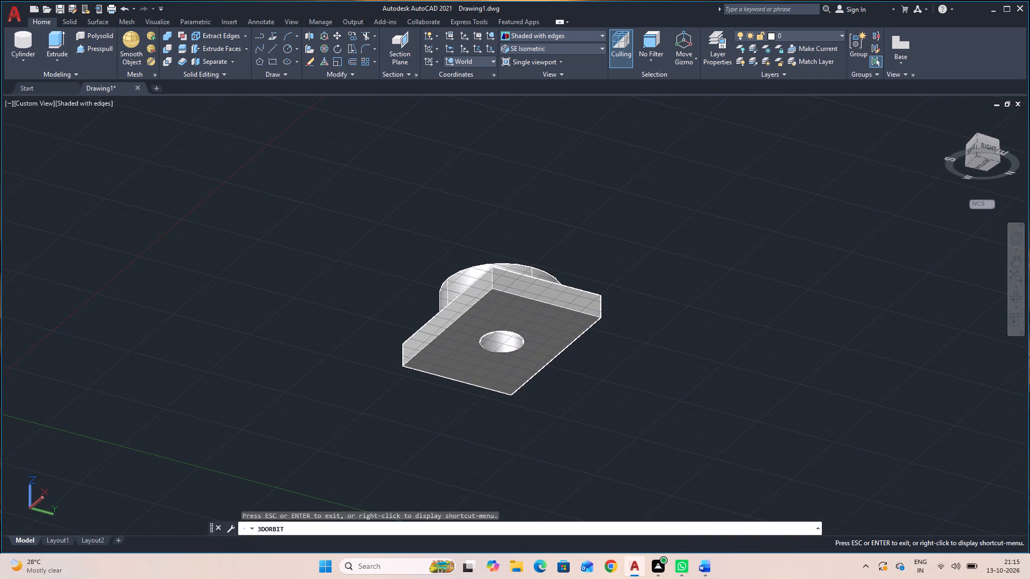
pyautogui.press('`')
pyautogui.press('Escape')
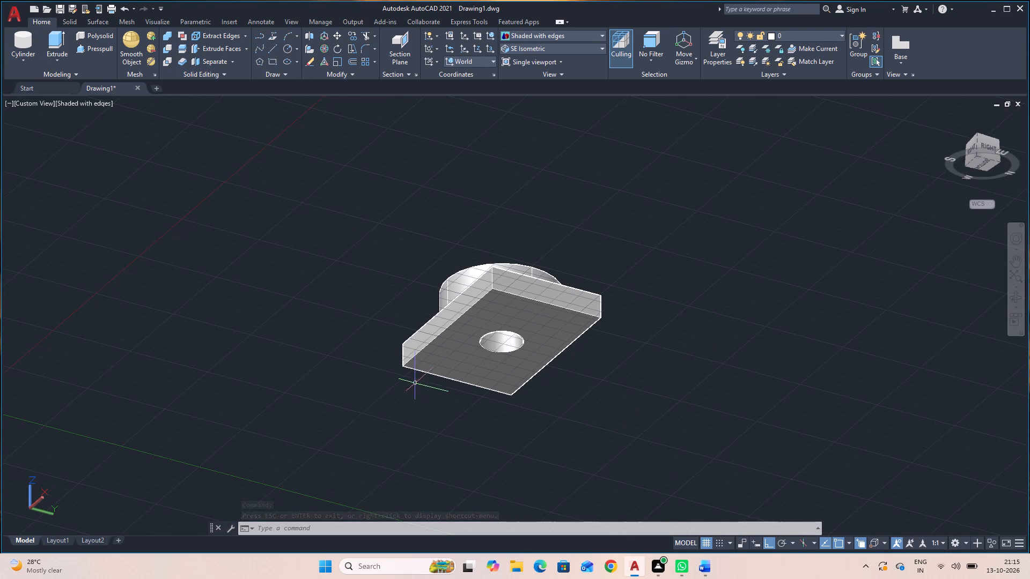
pyautogui.click(30, 61)
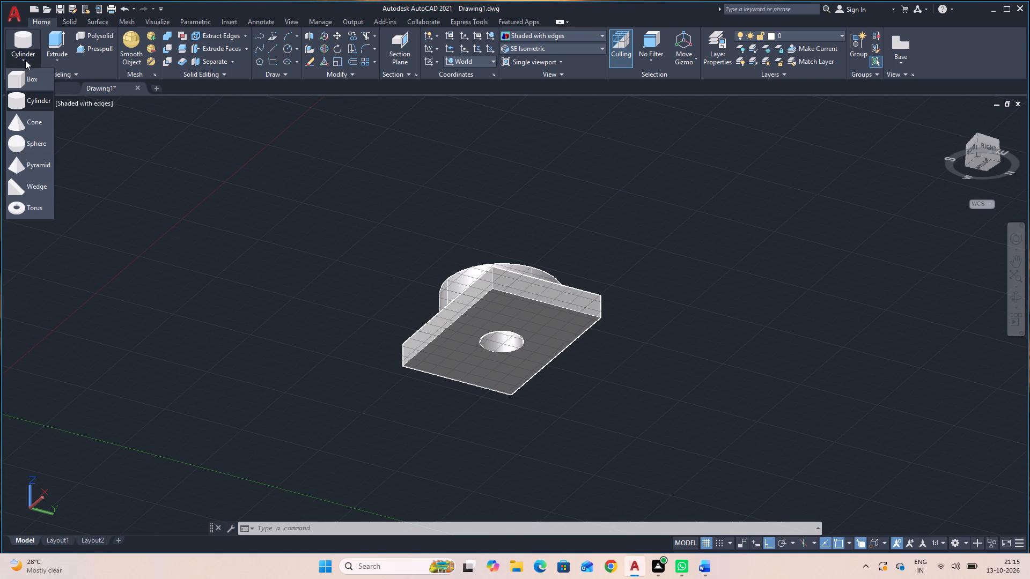
pyautogui.click(30, 80)
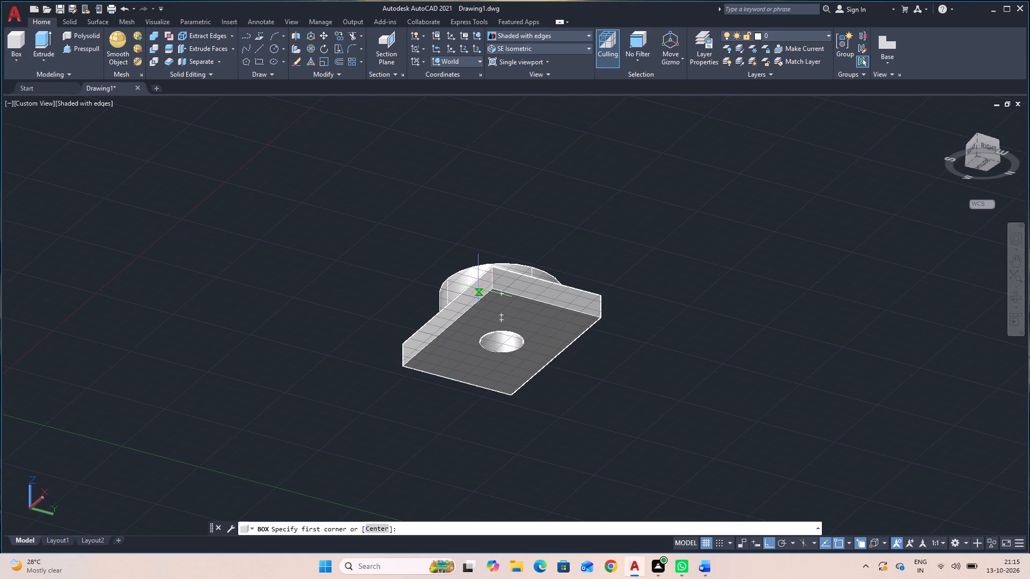
pyautogui.click(491, 286)
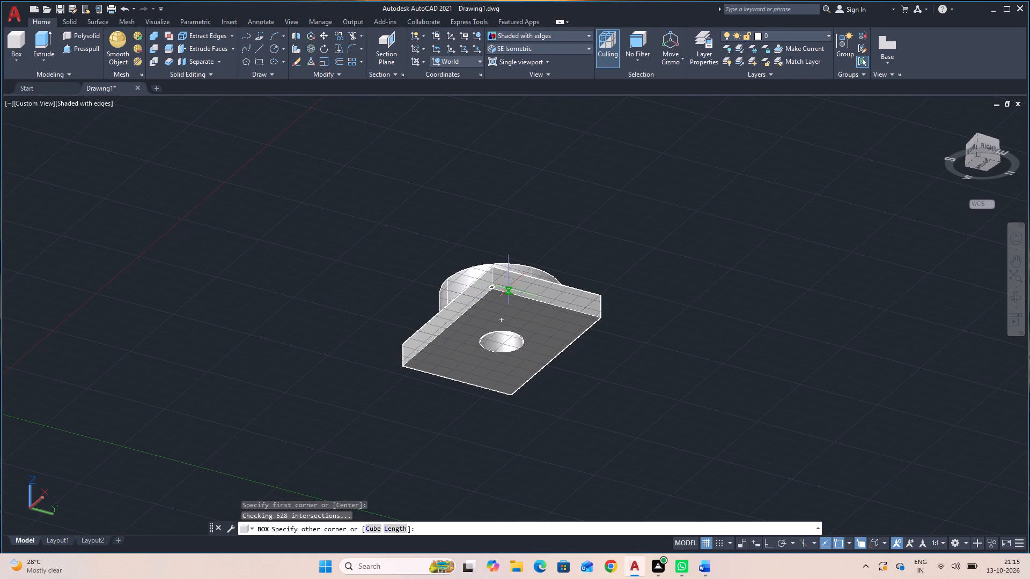
pyautogui.click(400, 528)
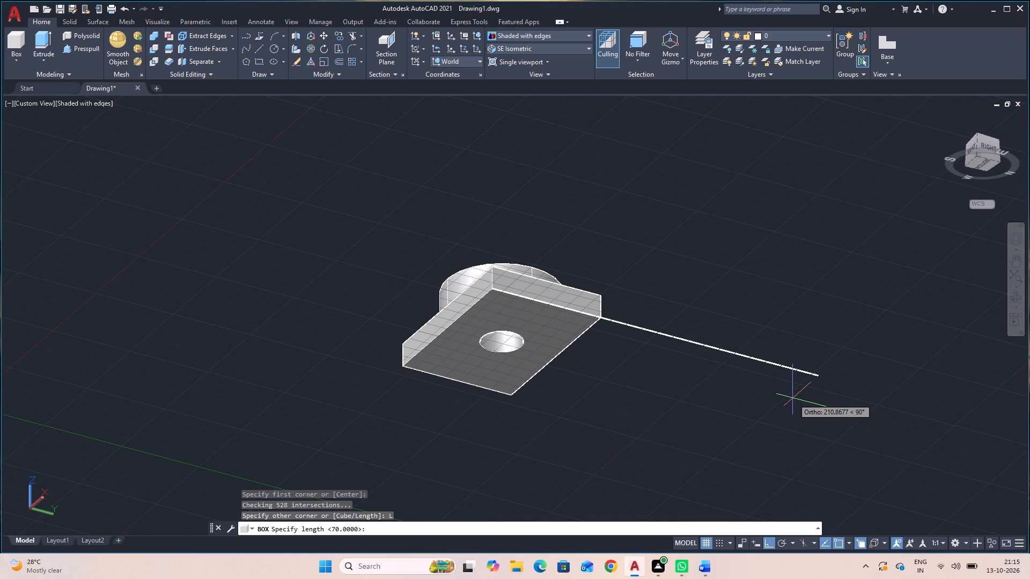
pyautogui.press('7')
pyautogui.press('0')
pyautogui.press('Return')
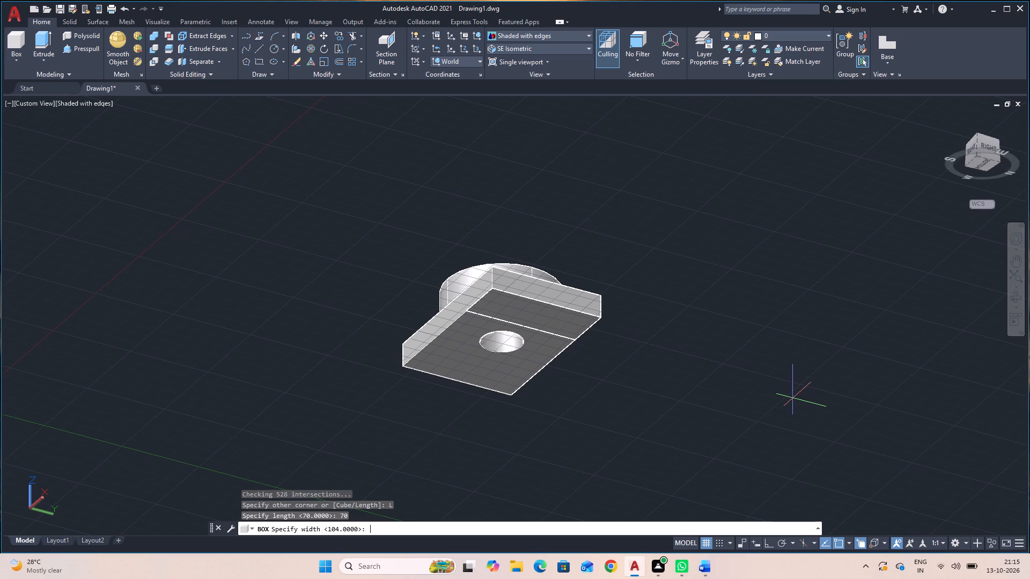
pyautogui.write('14')
pyautogui.press('Return')
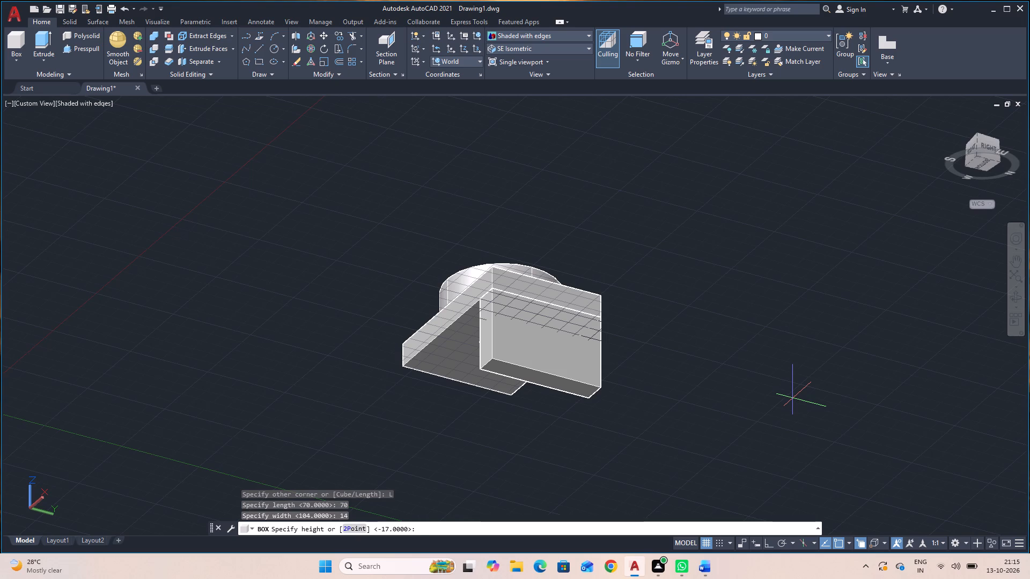
pyautogui.write('42')
pyautogui.press('Return')
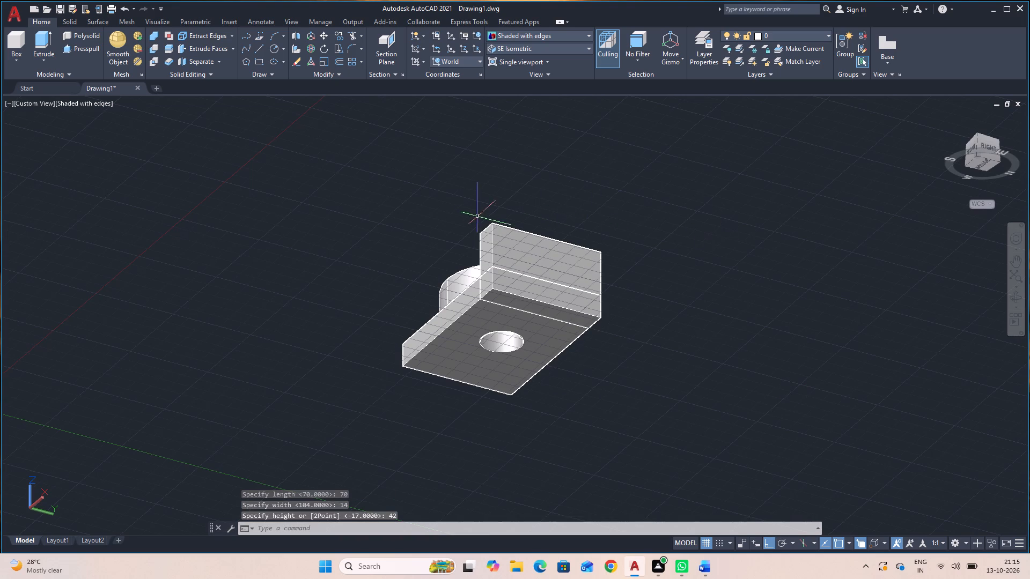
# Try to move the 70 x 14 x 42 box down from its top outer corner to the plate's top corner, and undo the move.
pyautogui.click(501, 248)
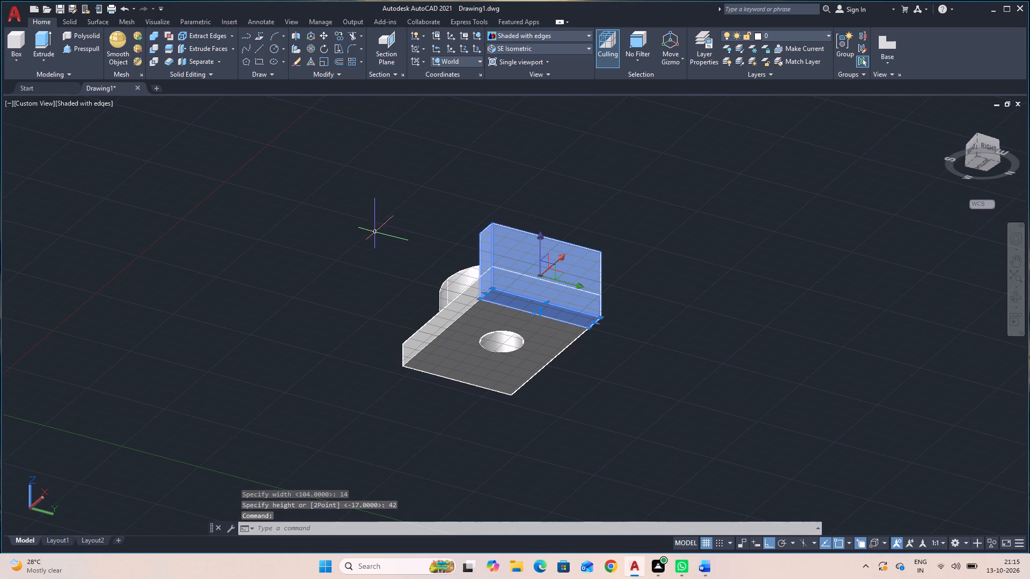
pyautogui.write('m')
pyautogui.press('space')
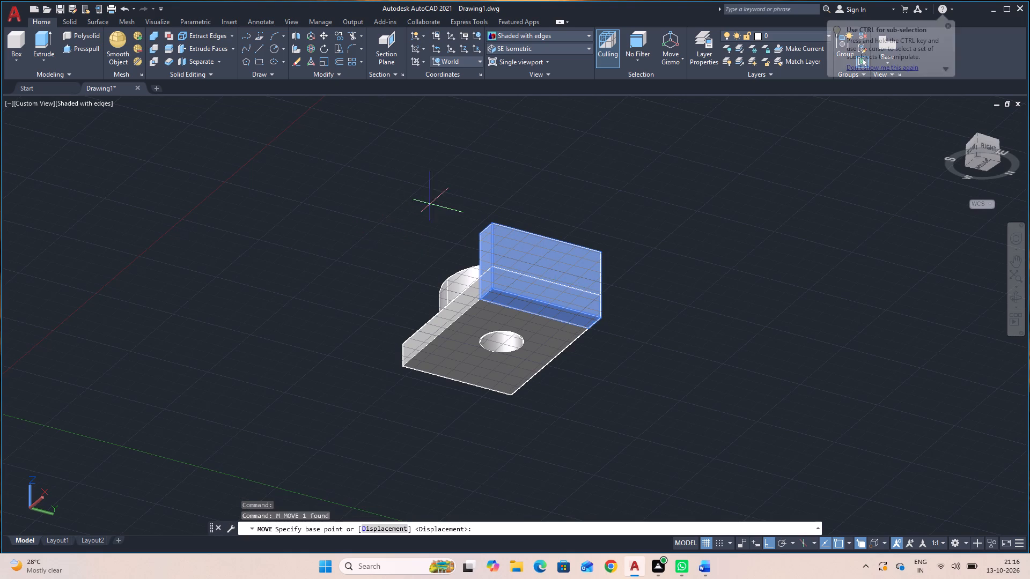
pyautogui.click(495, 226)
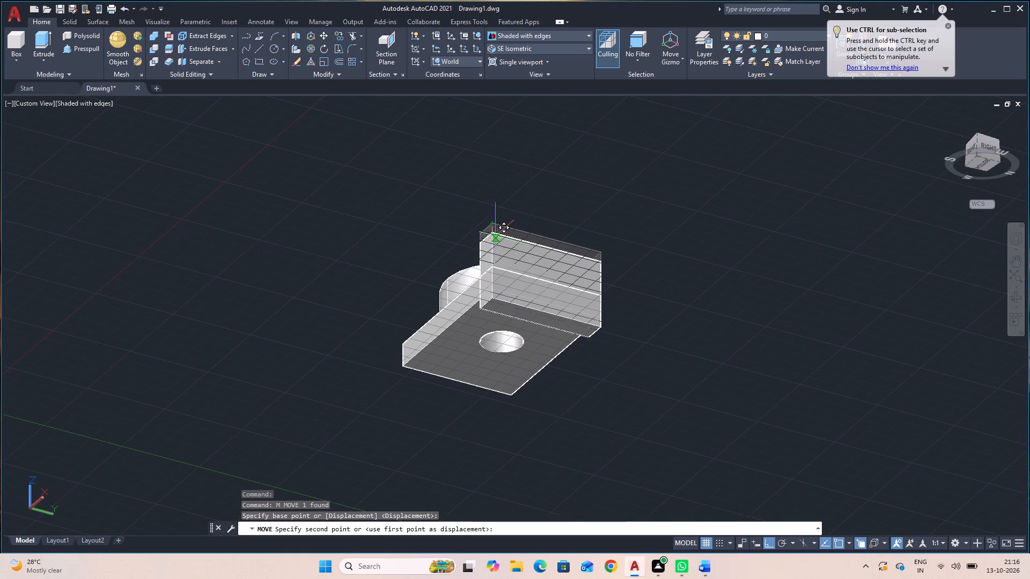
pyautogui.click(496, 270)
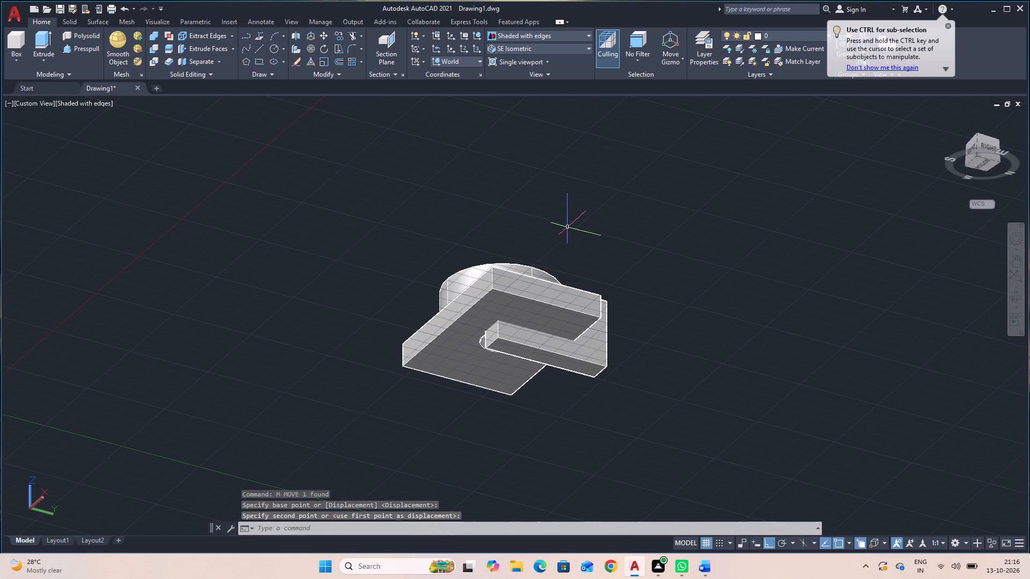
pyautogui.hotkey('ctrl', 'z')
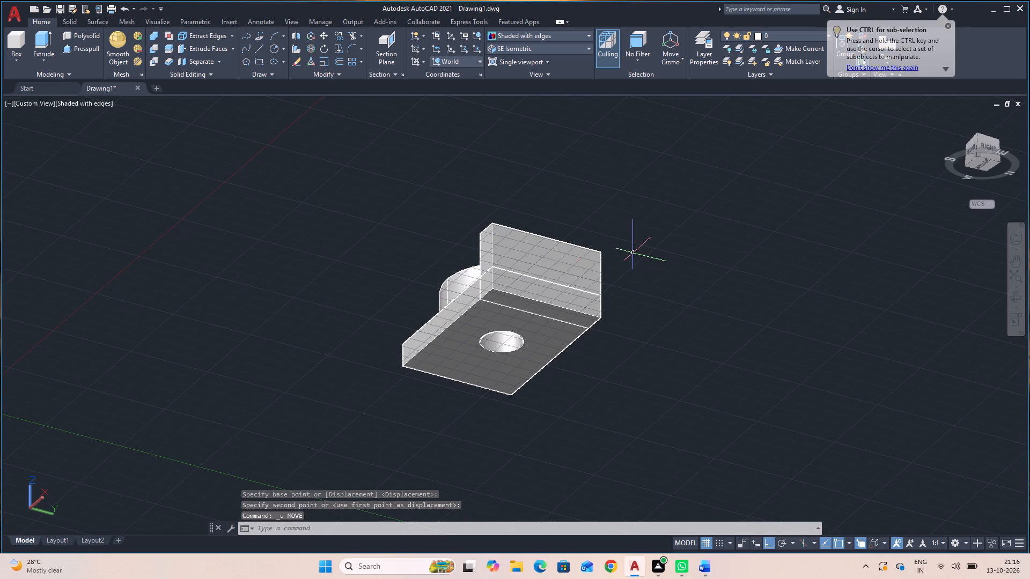
# Move the 70 x 14 x 42 box down so its top outer corner coincides with the base plate's top corner.
pyautogui.click(516, 244)
pyautogui.write('m')
pyautogui.press('space')
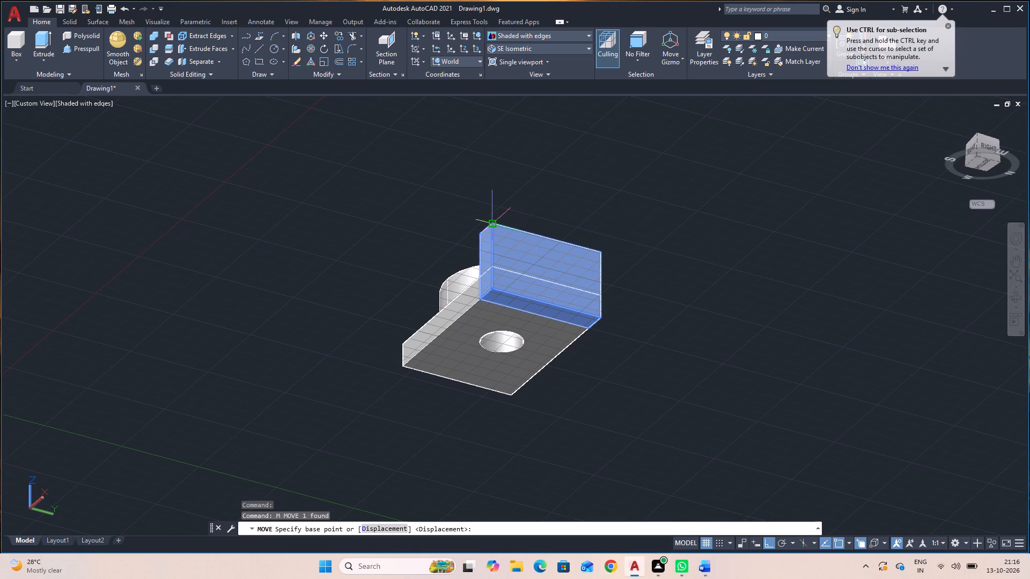
pyautogui.click(493, 224)
pyautogui.click(494, 269)
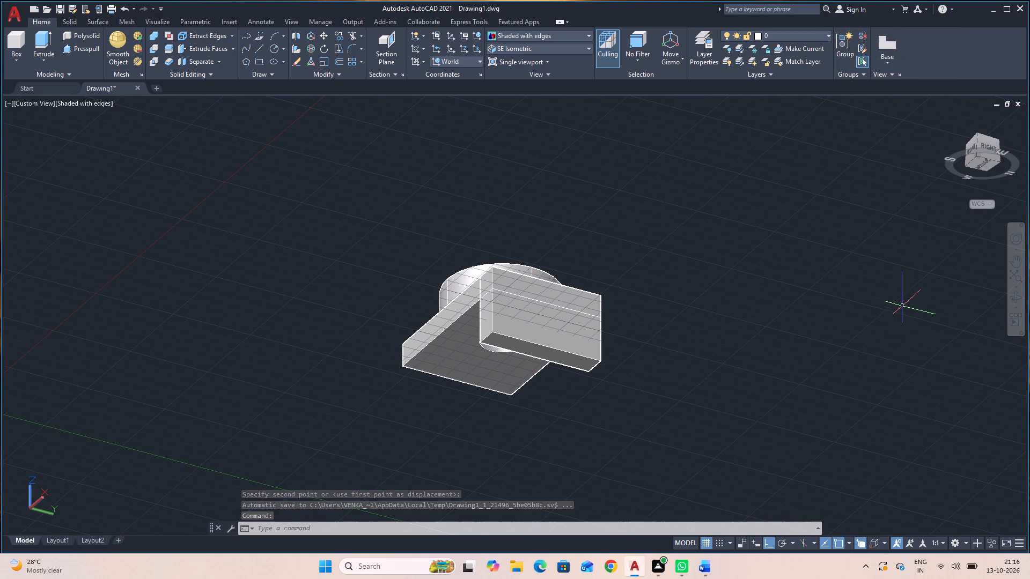
# Create a cylinder centred on the midpoint of the lug box's outer bottom edge, radius 35, with its axis extending 14 inward through the box thickness.
pyautogui.click(1012, 299)
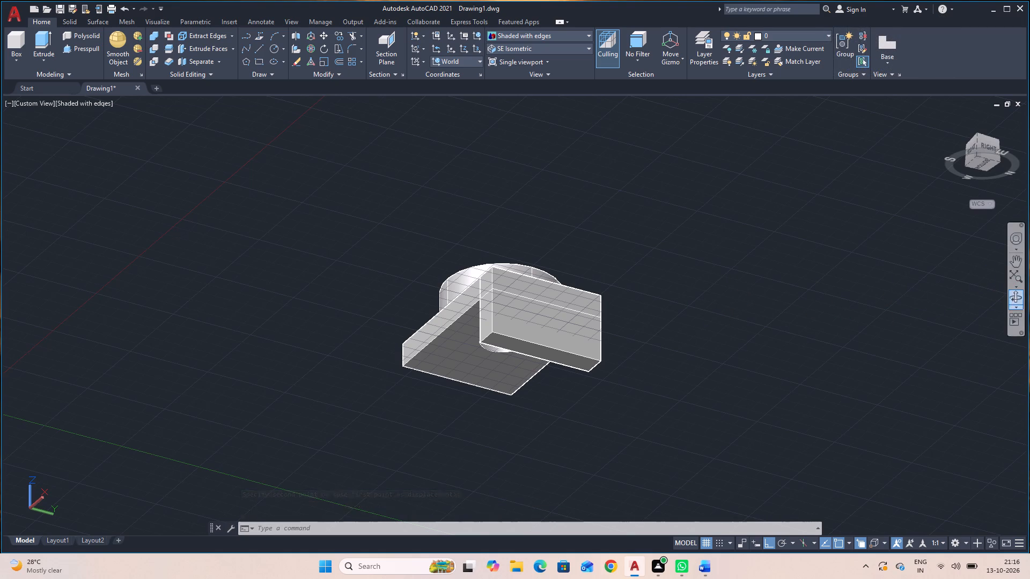
pyautogui.moveTo(728, 296); pyautogui.dragTo(716, 338)
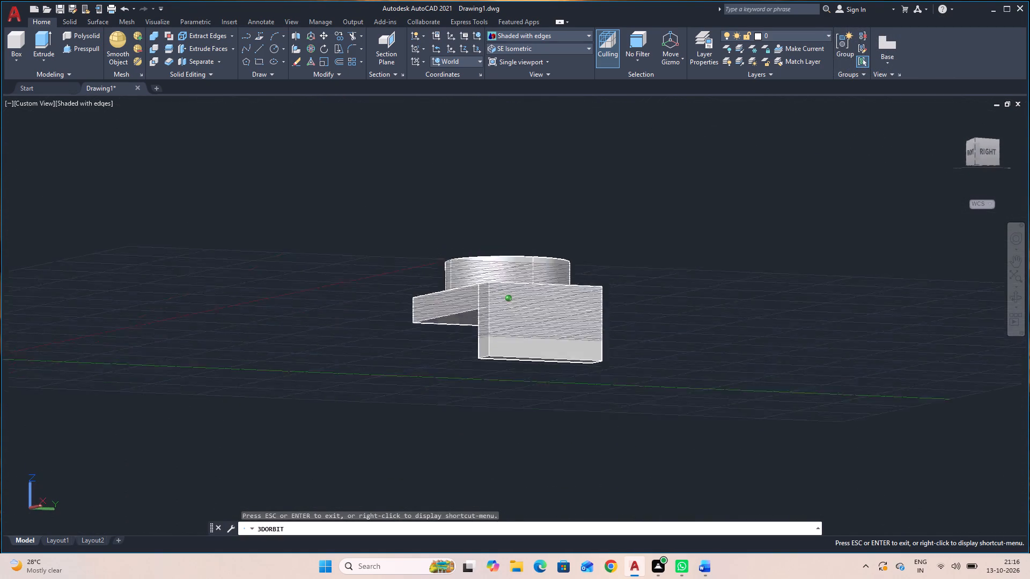
pyautogui.moveTo(716, 338); pyautogui.dragTo(713, 304)
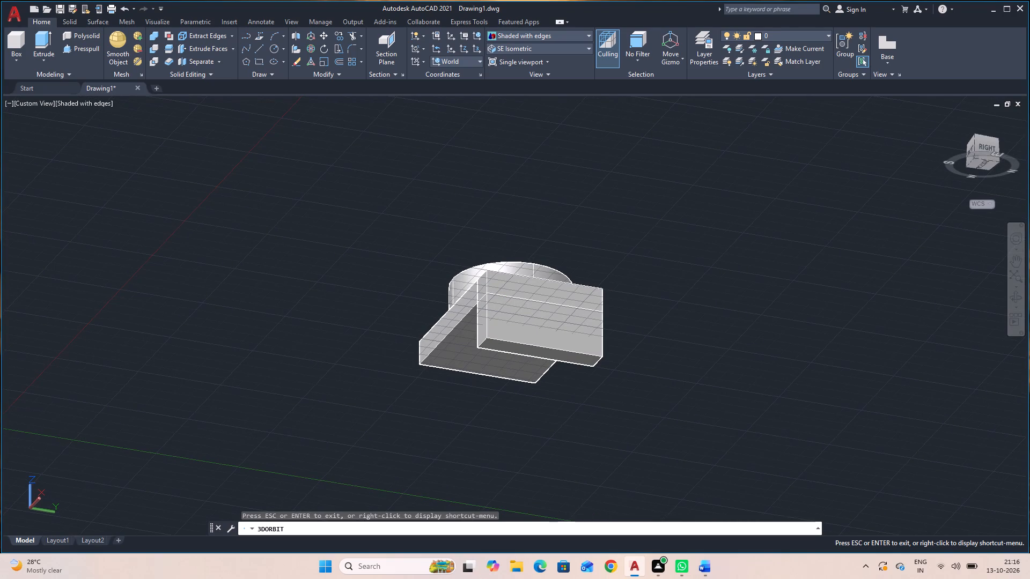
pyautogui.press('Escape')
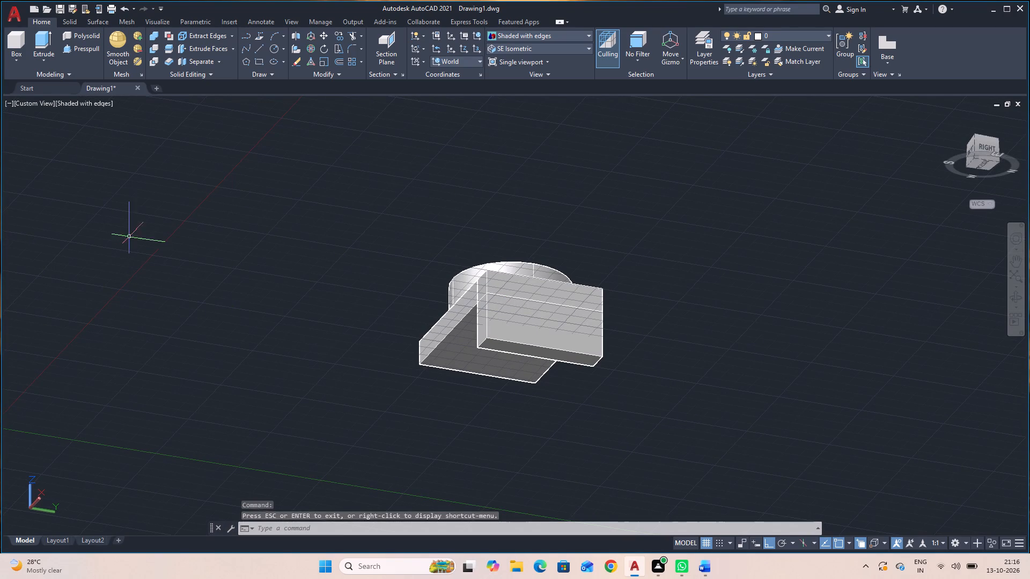
pyautogui.click(21, 64)
pyautogui.click(27, 103)
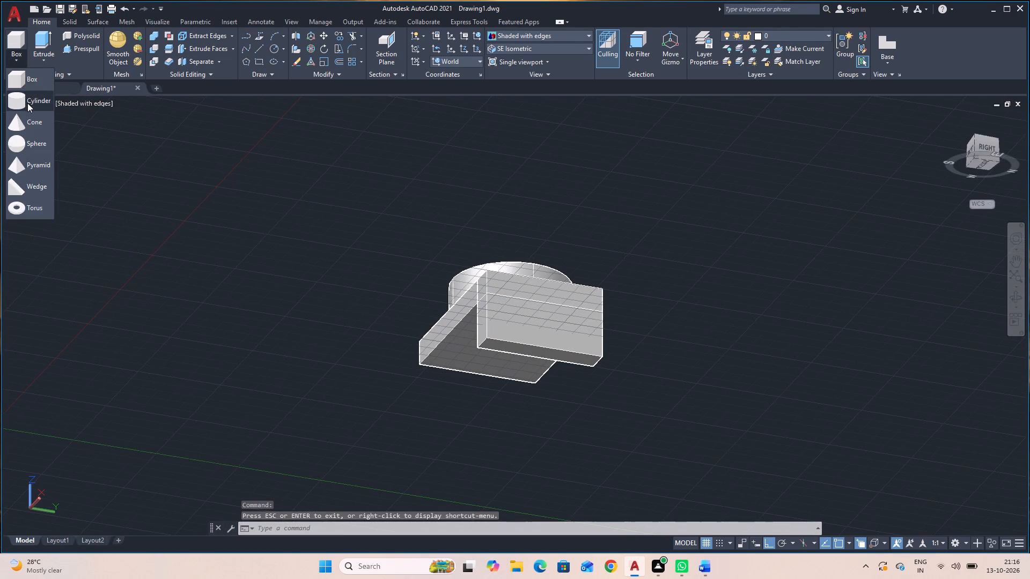
pyautogui.click(545, 345)
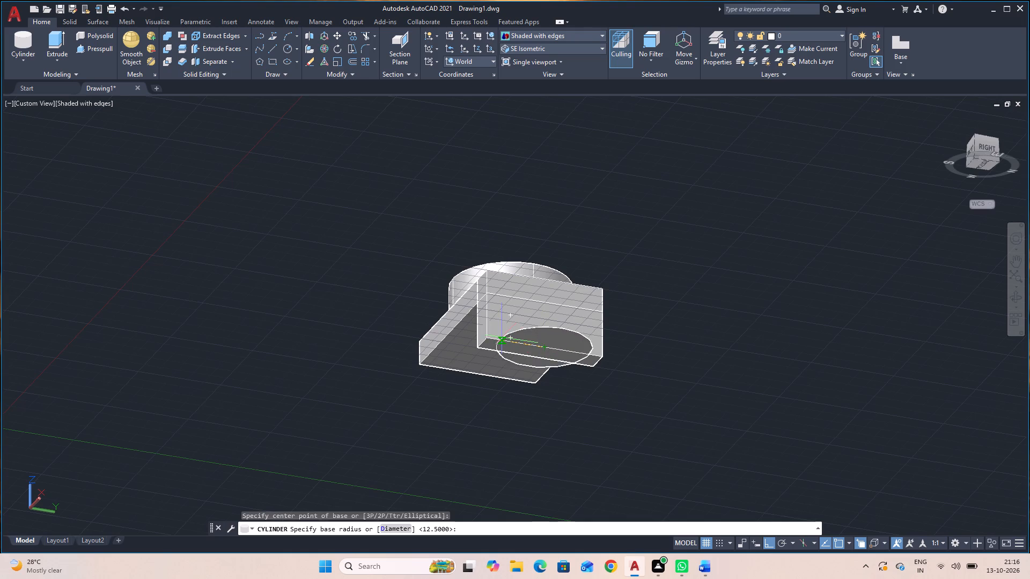
pyautogui.click(486, 336)
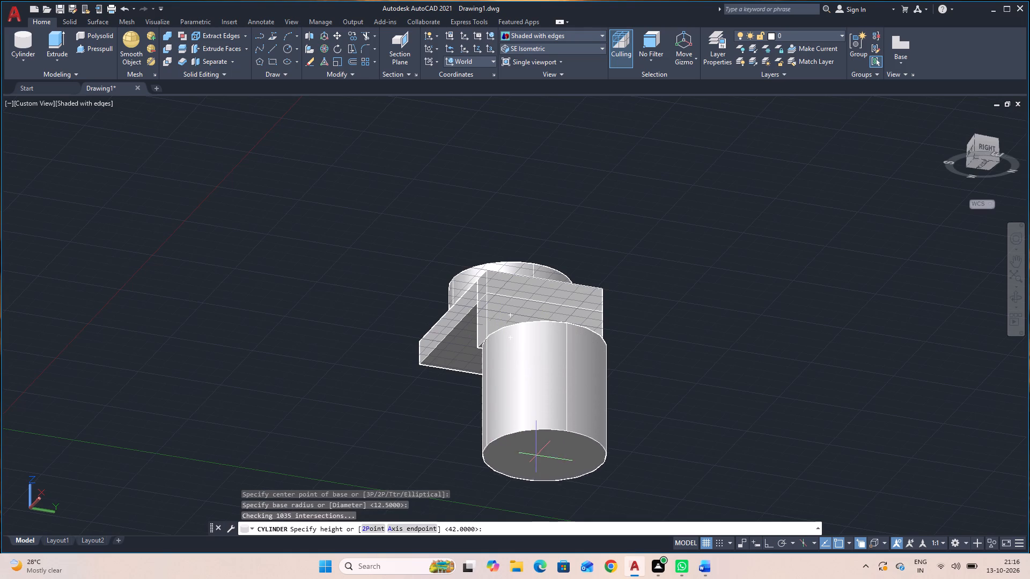
pyautogui.click(422, 528)
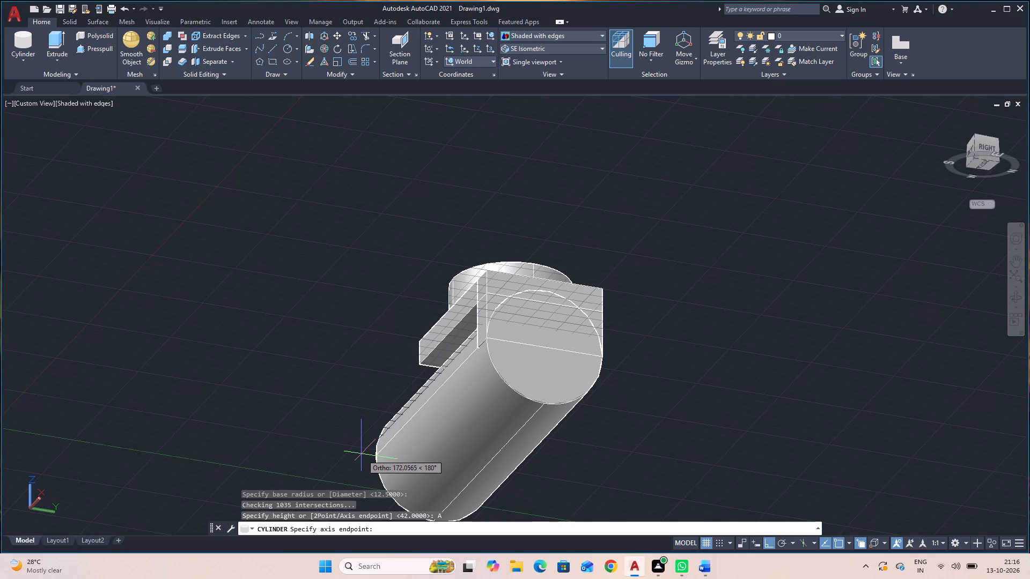
pyautogui.write('14')
pyautogui.press('Return')
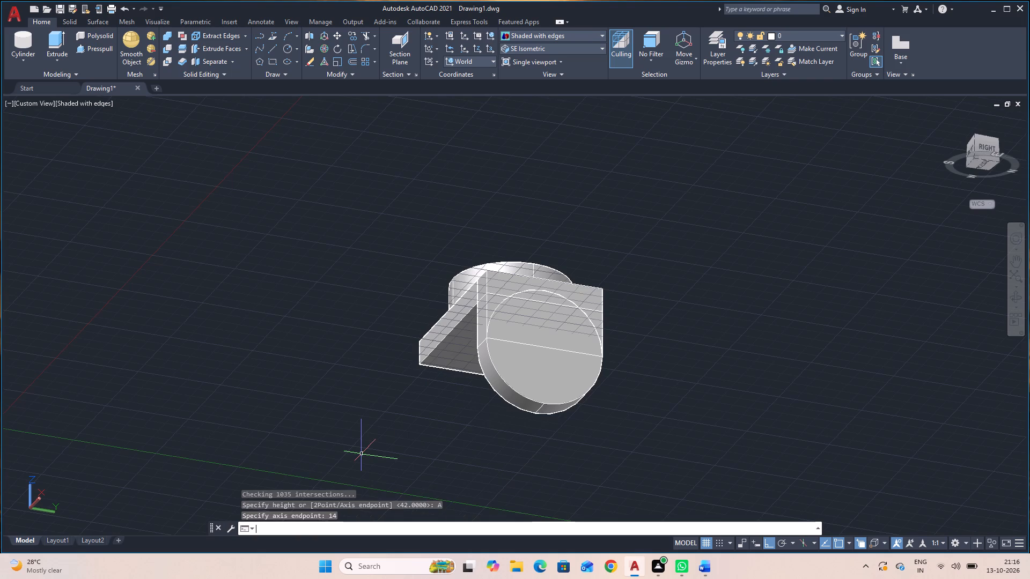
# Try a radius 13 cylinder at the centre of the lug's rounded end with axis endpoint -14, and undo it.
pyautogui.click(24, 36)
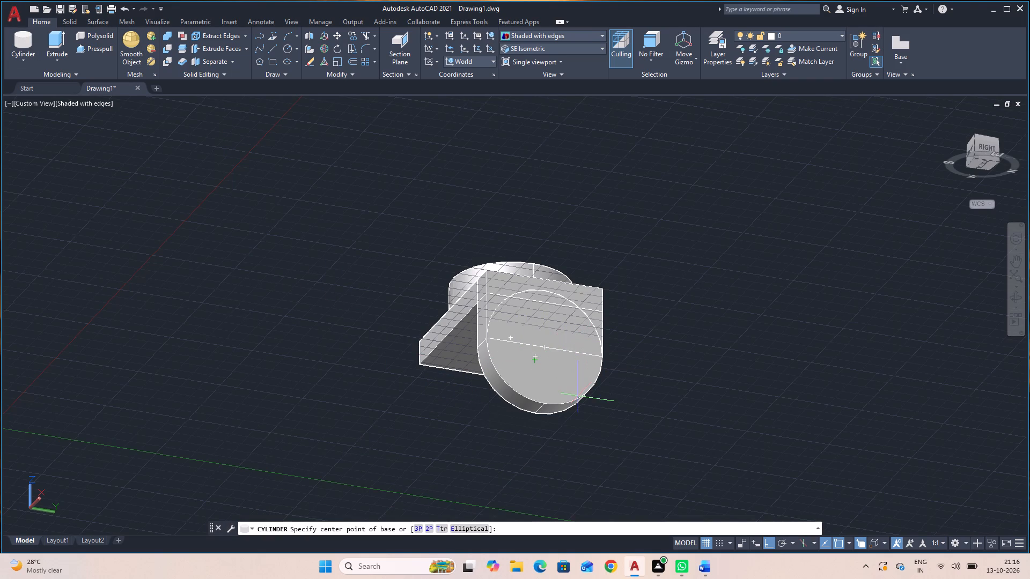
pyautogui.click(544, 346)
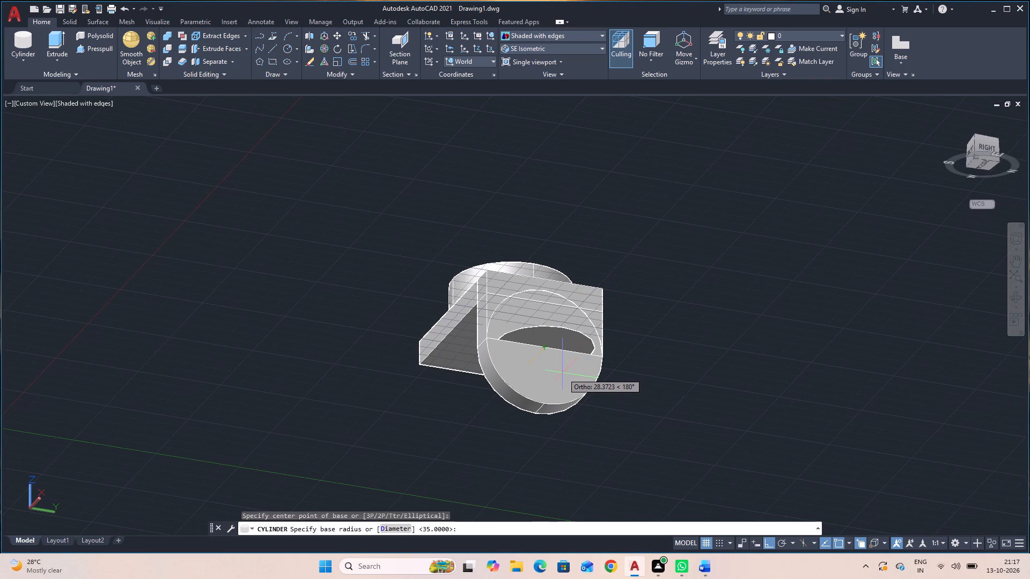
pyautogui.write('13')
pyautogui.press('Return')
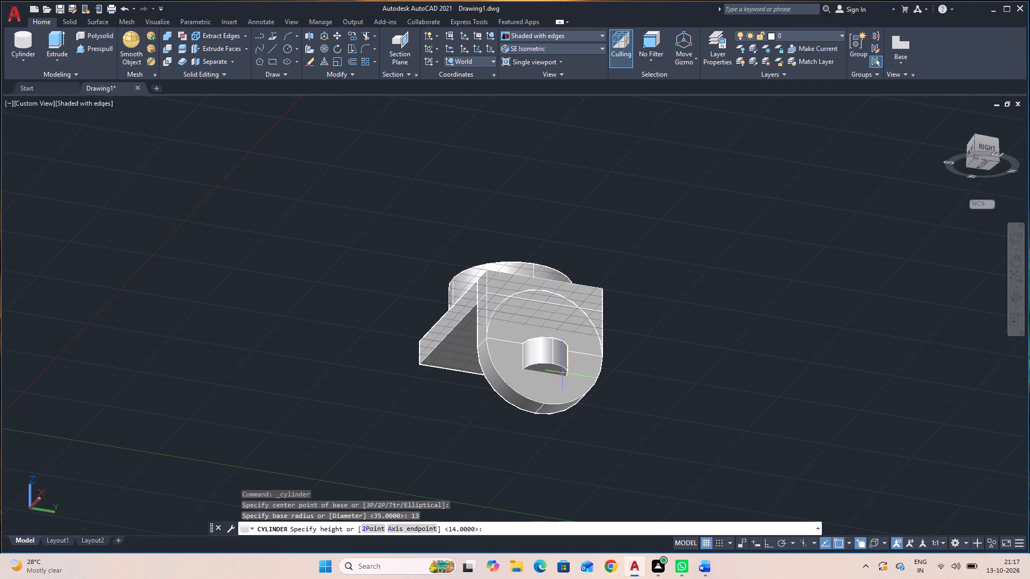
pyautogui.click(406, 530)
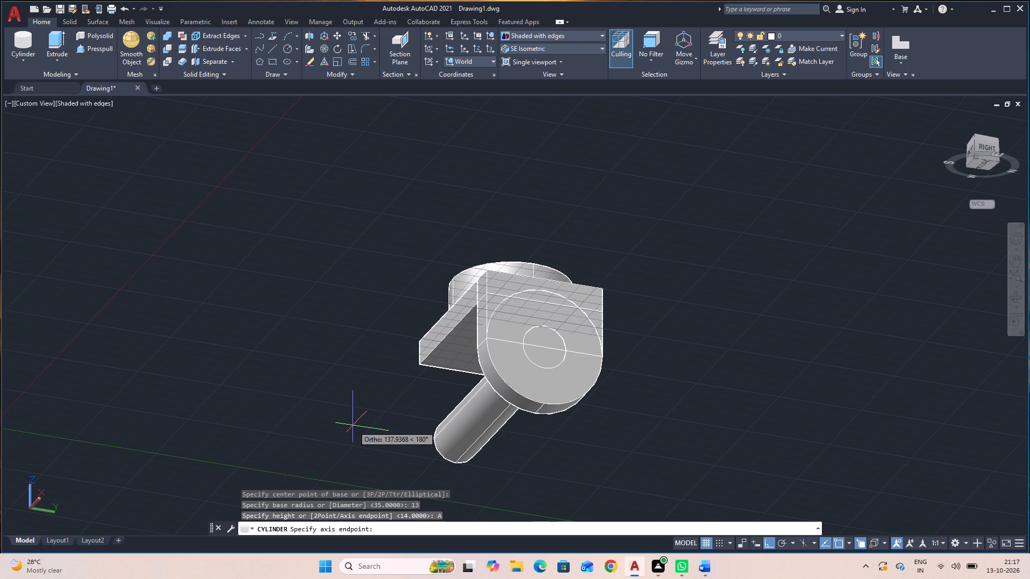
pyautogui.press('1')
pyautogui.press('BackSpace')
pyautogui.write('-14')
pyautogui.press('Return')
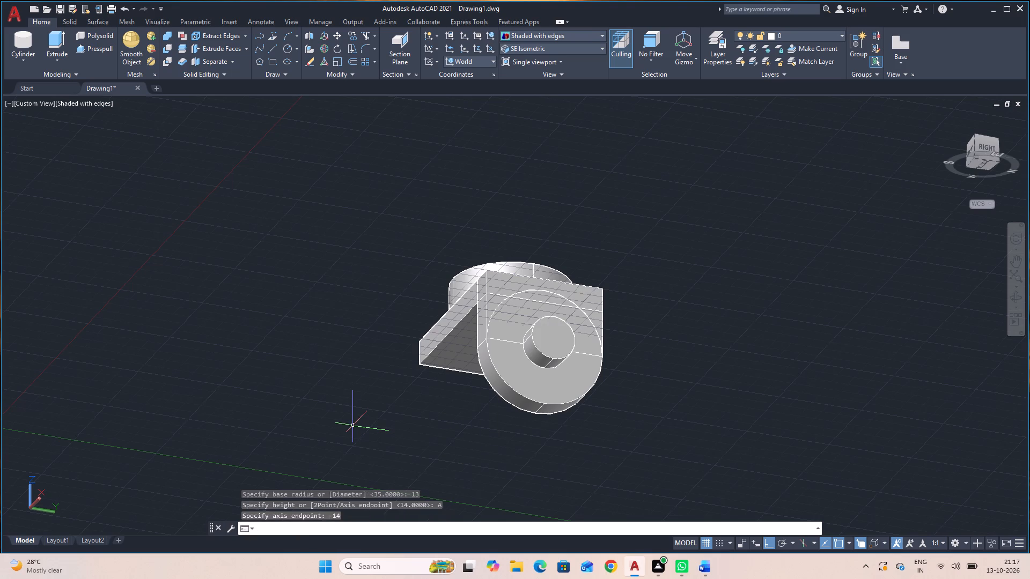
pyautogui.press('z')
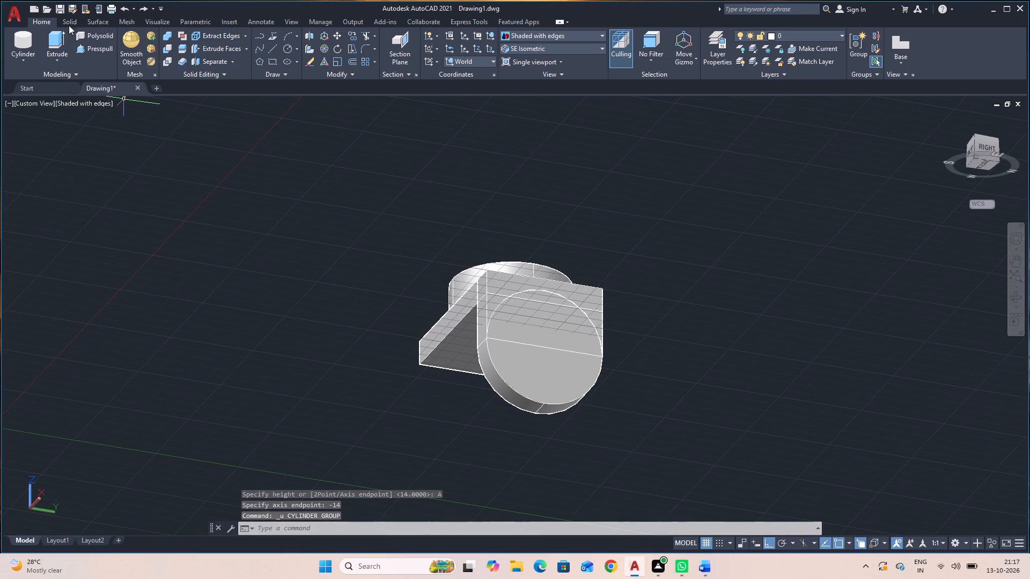
# Create a 26 diameter cylinder at the centre of the lug's rounded end, with its axis extending 14 inward through the lug.
pyautogui.click(27, 46)
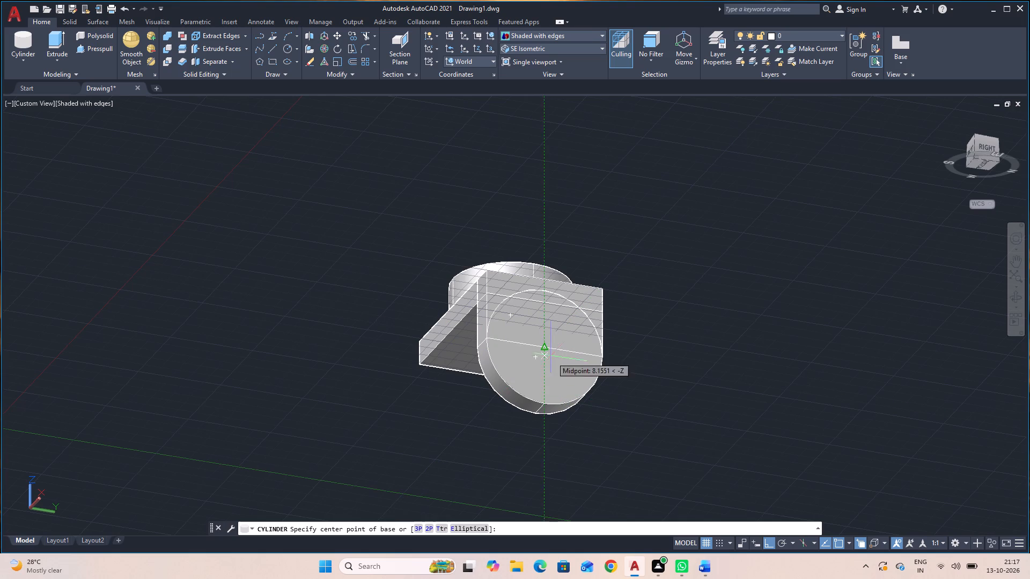
pyautogui.click(544, 346)
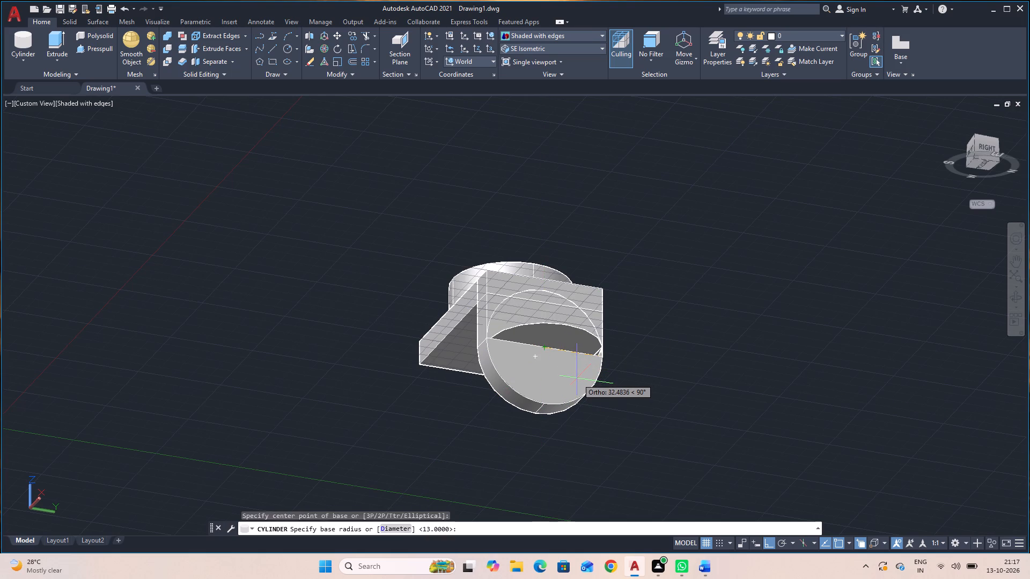
pyautogui.press('d')
pyautogui.press('space')
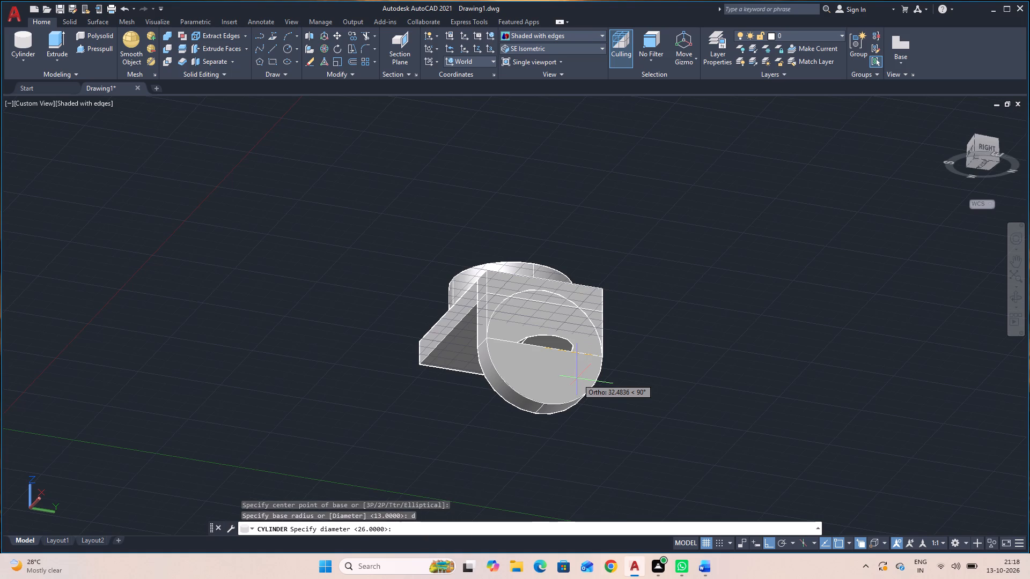
pyautogui.write('26')
pyautogui.press('Return')
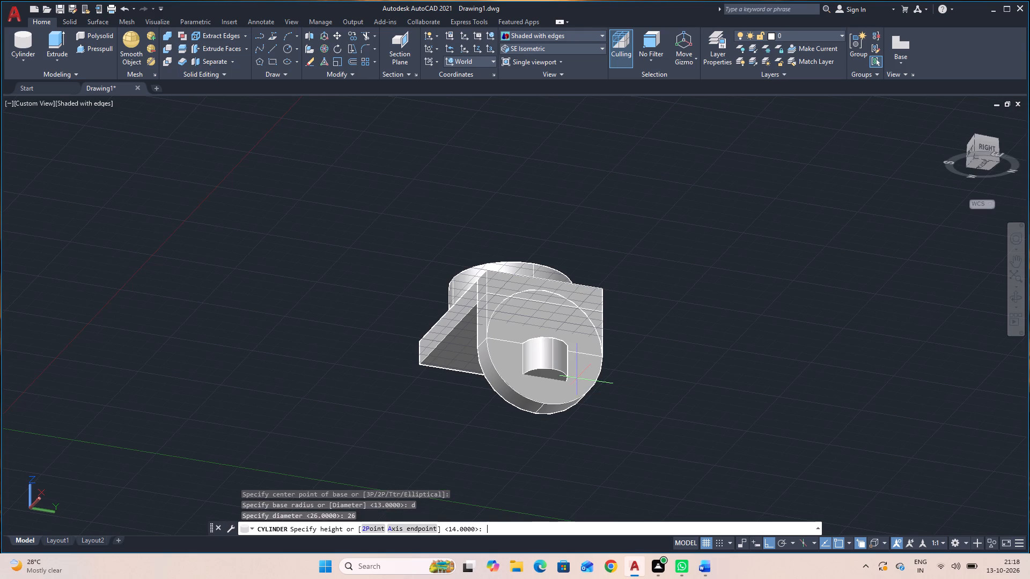
pyautogui.click(408, 526)
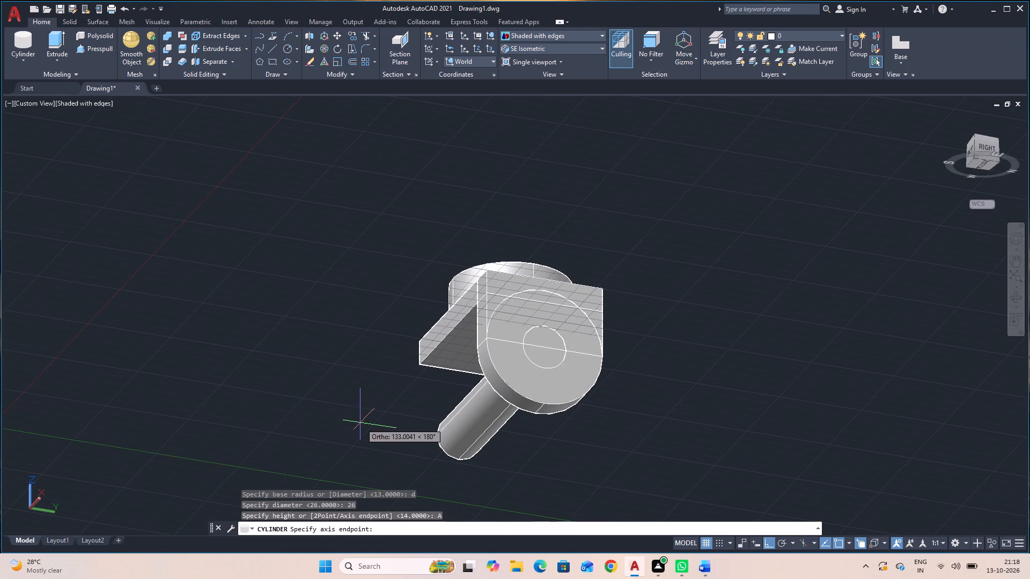
pyautogui.write('14')
pyautogui.press('Return')
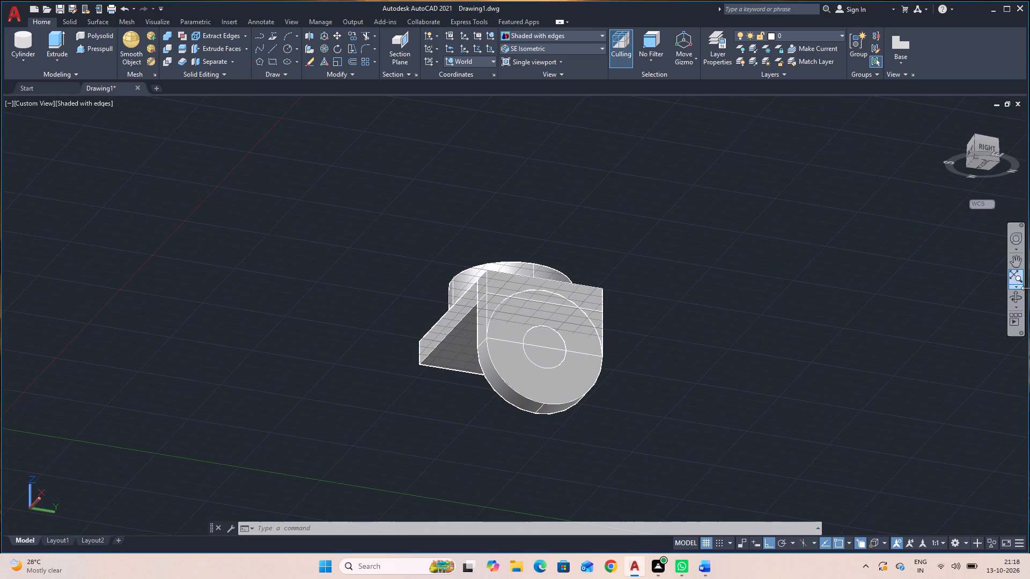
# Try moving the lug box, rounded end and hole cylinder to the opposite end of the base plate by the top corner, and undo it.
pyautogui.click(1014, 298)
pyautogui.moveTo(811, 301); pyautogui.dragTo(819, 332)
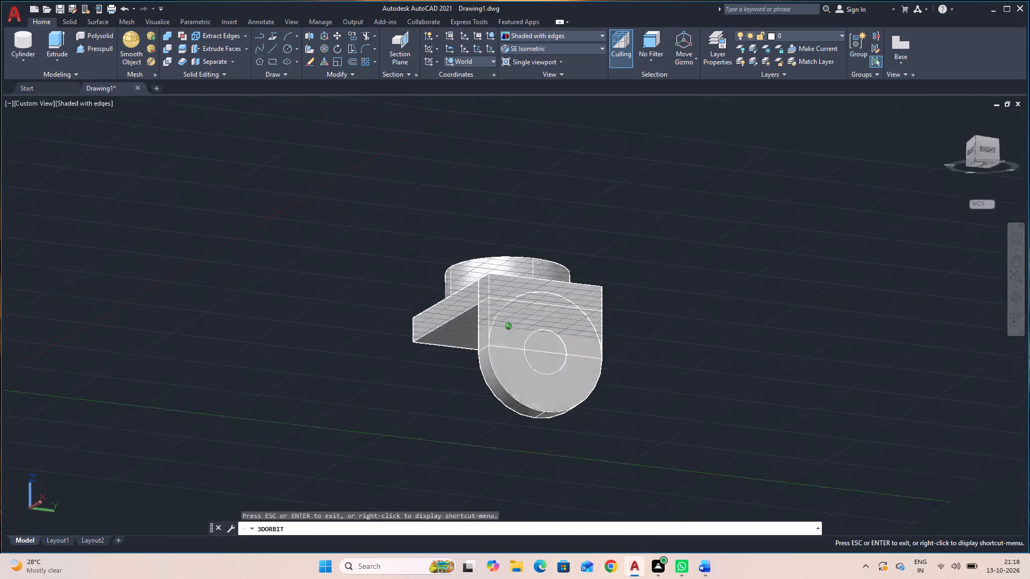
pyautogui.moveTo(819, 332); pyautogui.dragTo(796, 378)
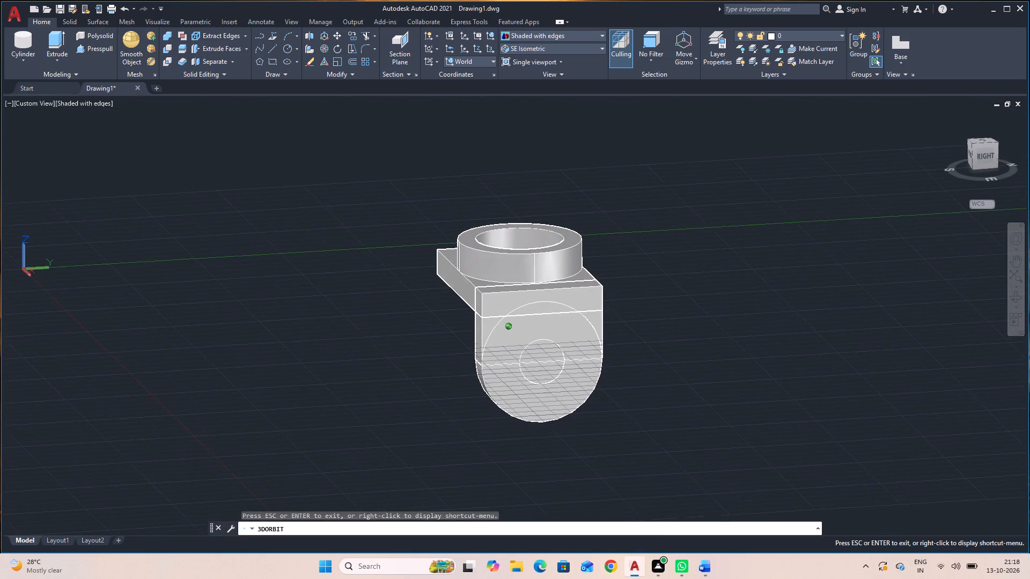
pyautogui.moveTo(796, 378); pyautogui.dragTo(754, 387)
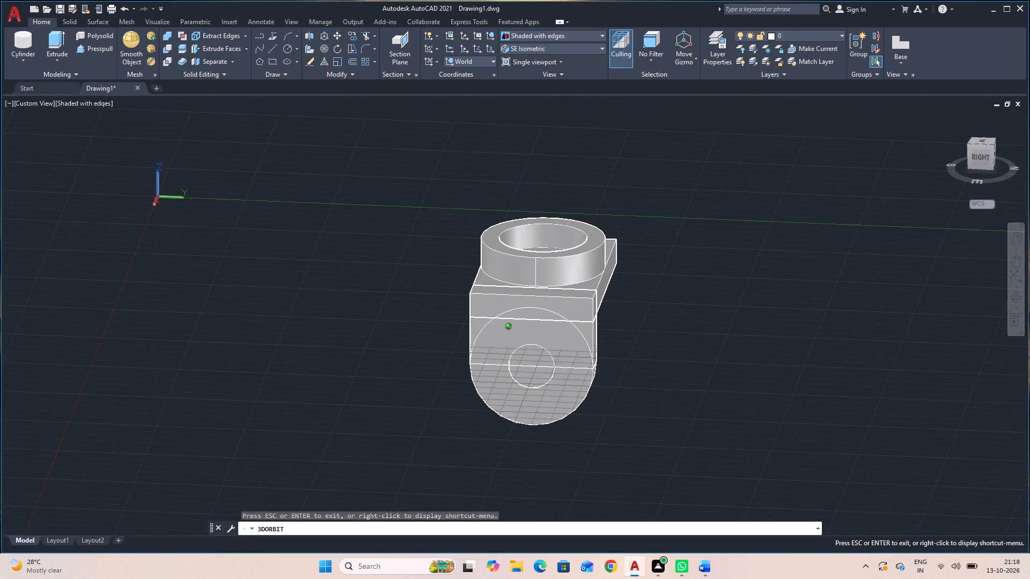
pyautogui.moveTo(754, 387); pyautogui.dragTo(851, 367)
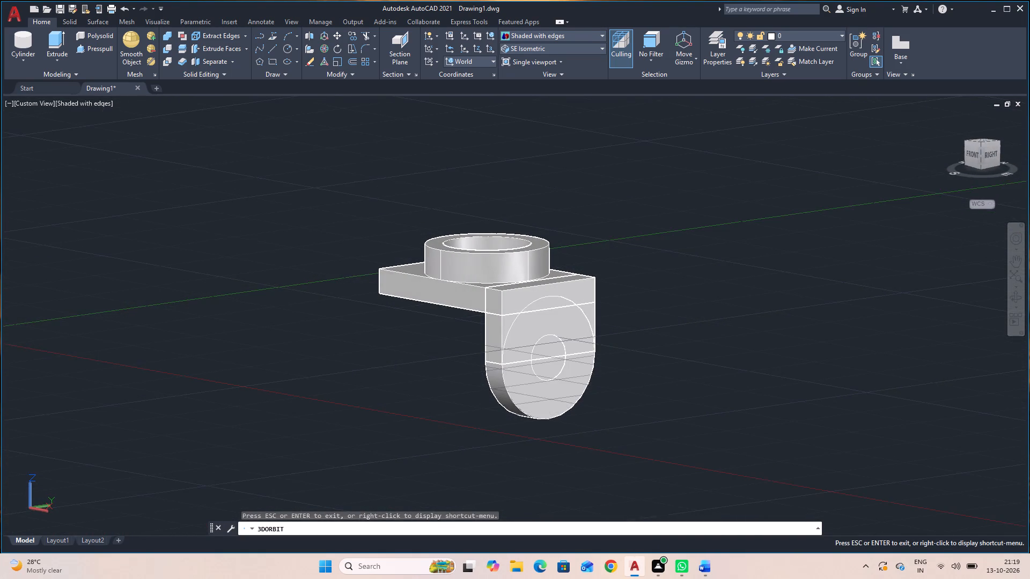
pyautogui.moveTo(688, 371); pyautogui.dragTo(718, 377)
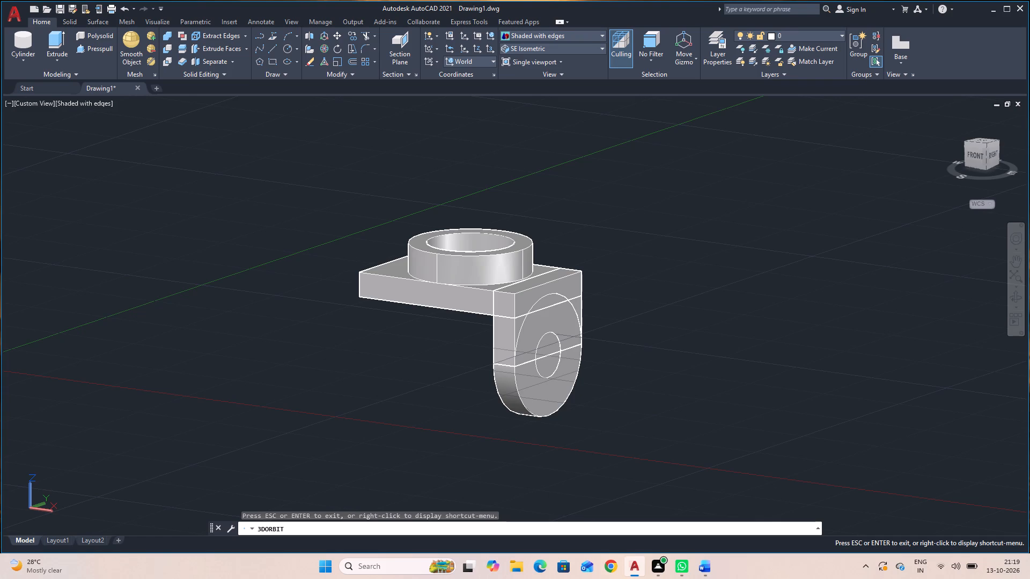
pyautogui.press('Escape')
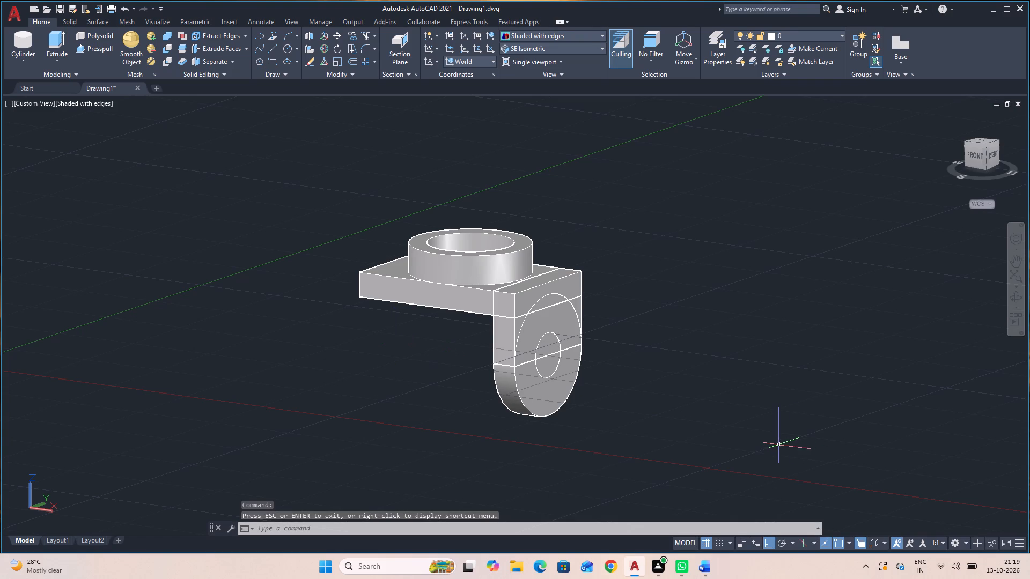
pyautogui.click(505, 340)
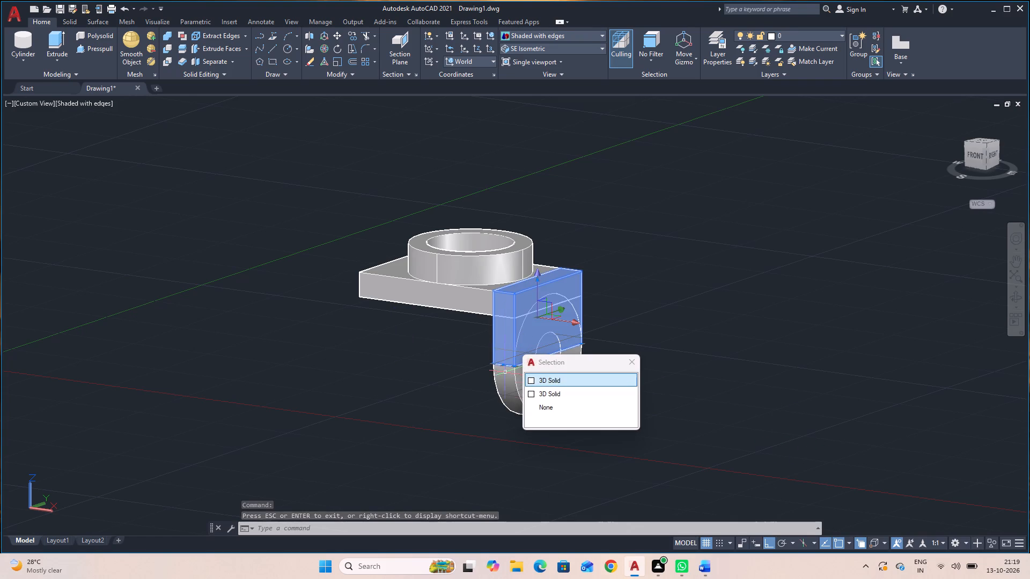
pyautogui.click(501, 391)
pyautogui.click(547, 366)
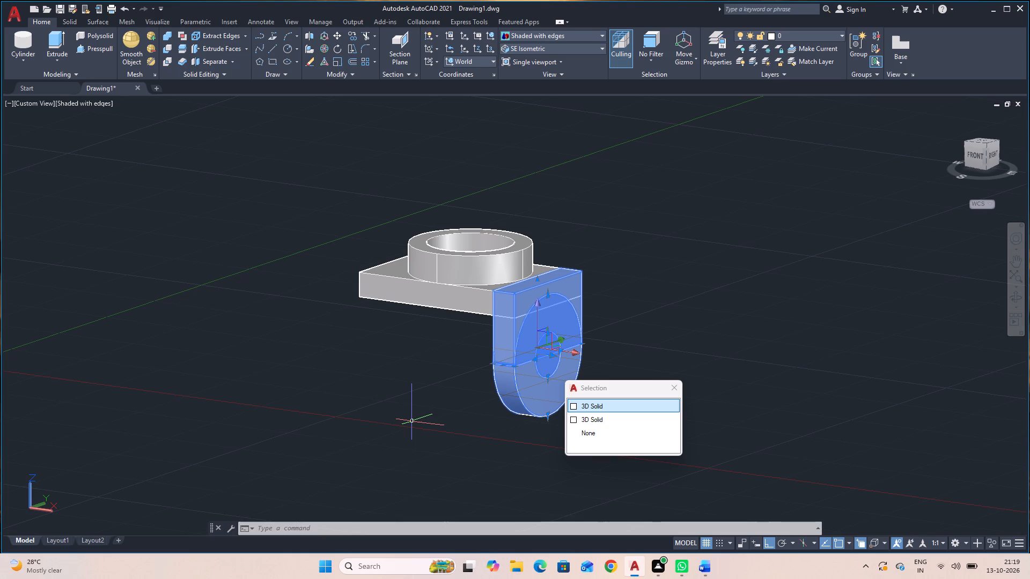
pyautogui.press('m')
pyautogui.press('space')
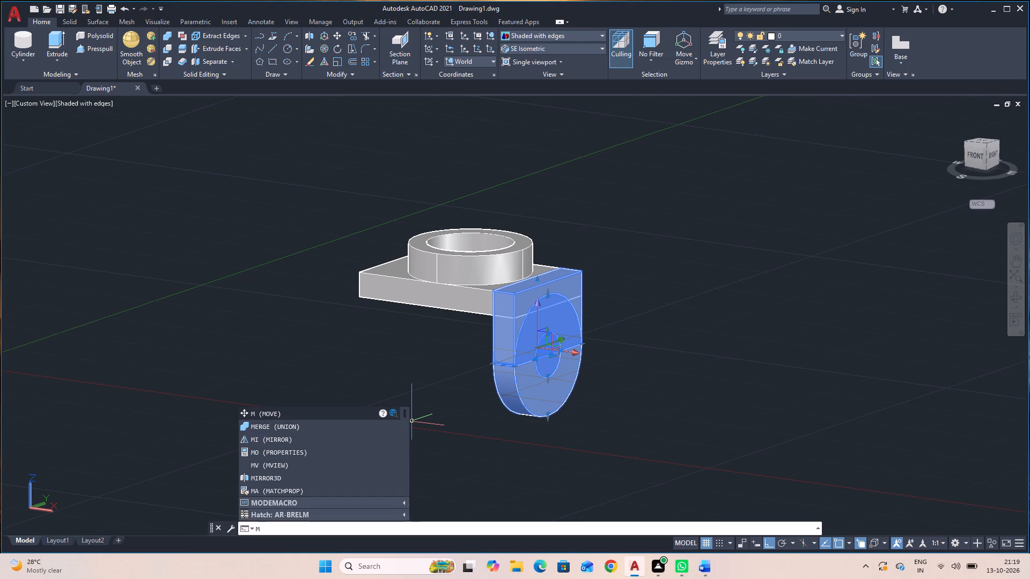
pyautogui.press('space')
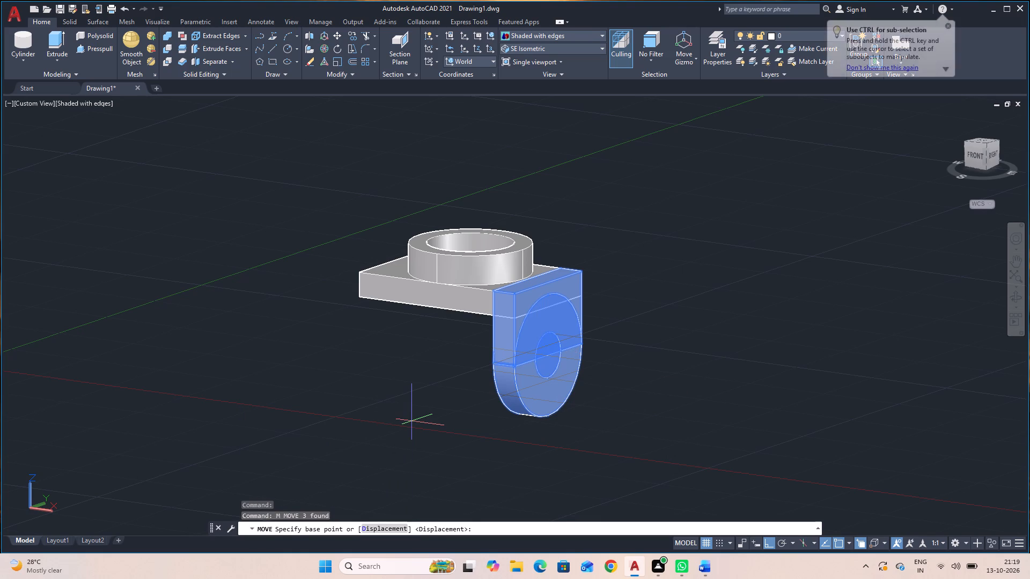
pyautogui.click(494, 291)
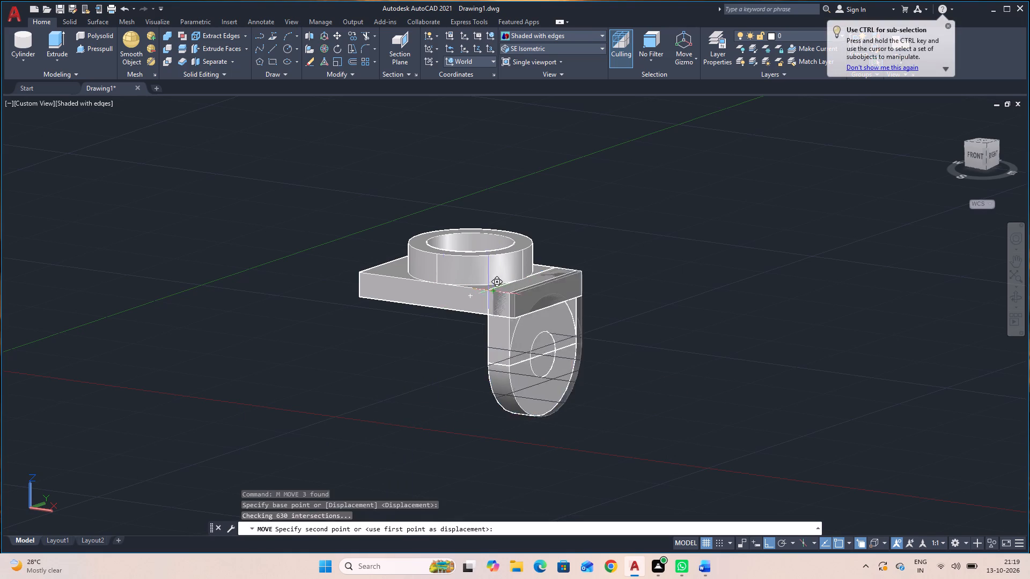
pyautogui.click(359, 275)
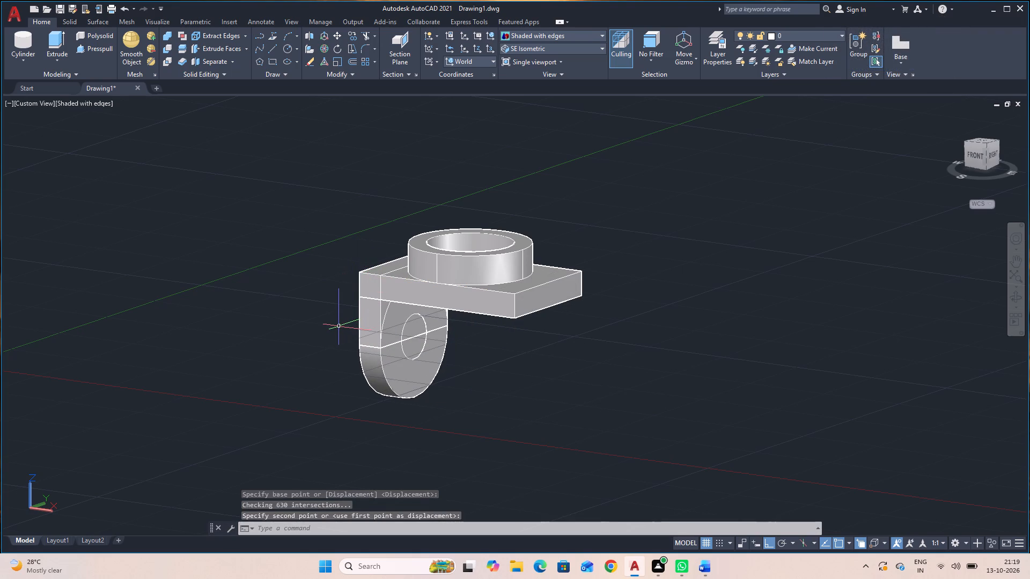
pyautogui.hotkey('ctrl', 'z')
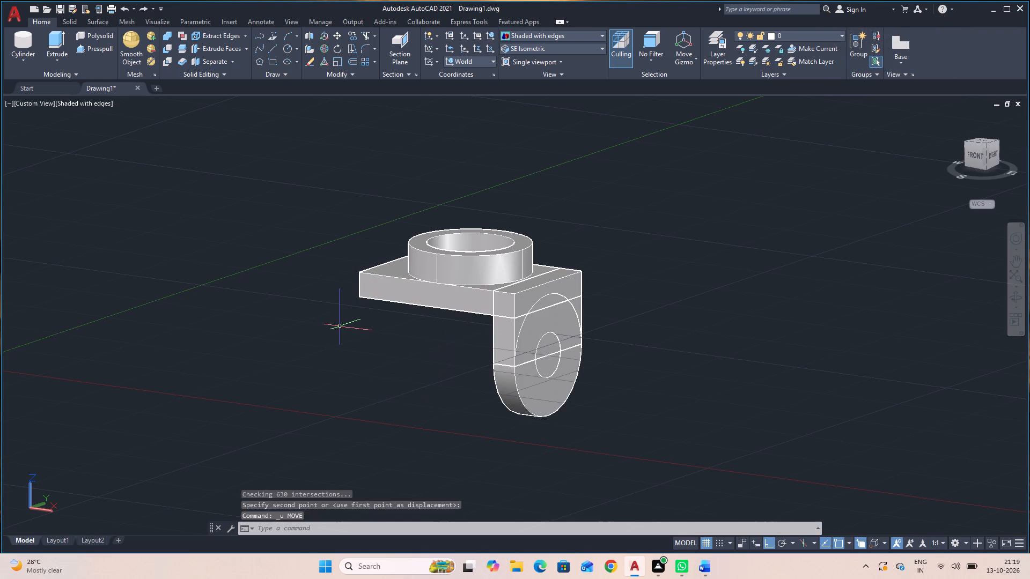
# Copy the lug box, rounded end and hole cylinder from their inner top corner to the base plate's top corner at the opposite end.
pyautogui.click(503, 340)
pyautogui.click(504, 389)
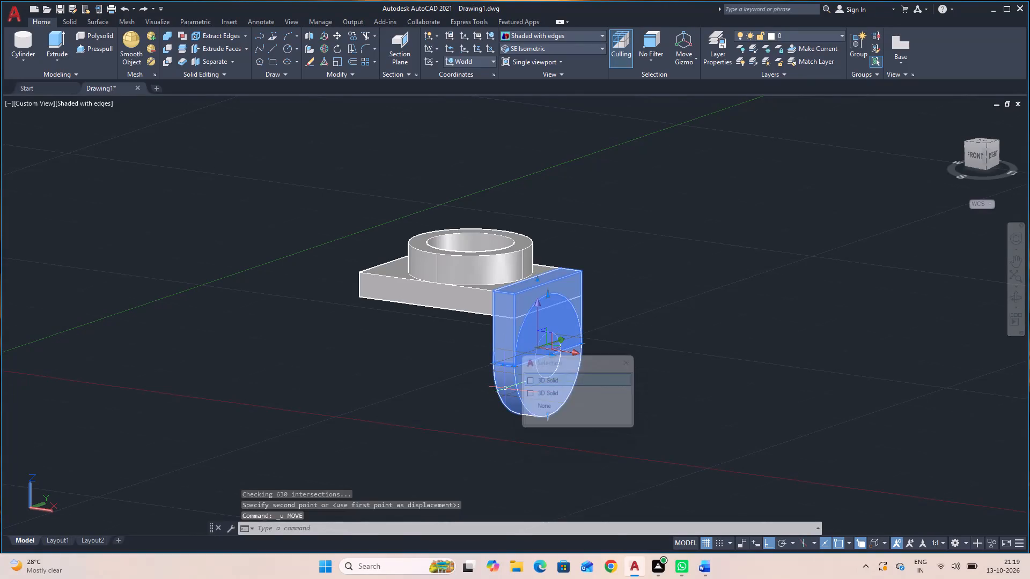
pyautogui.click(547, 366)
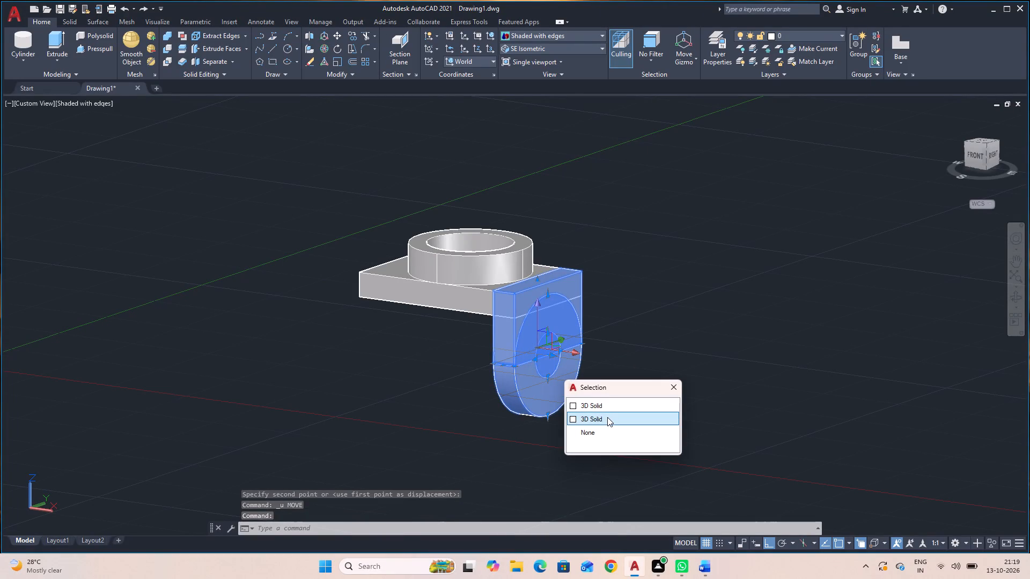
pyautogui.click(610, 415)
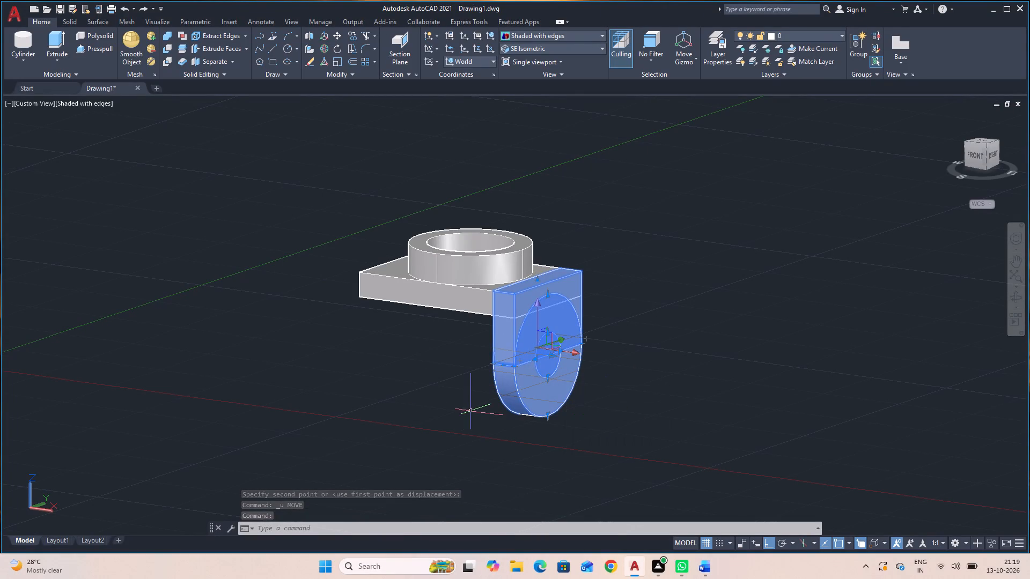
pyautogui.write('co')
pyautogui.press('space')
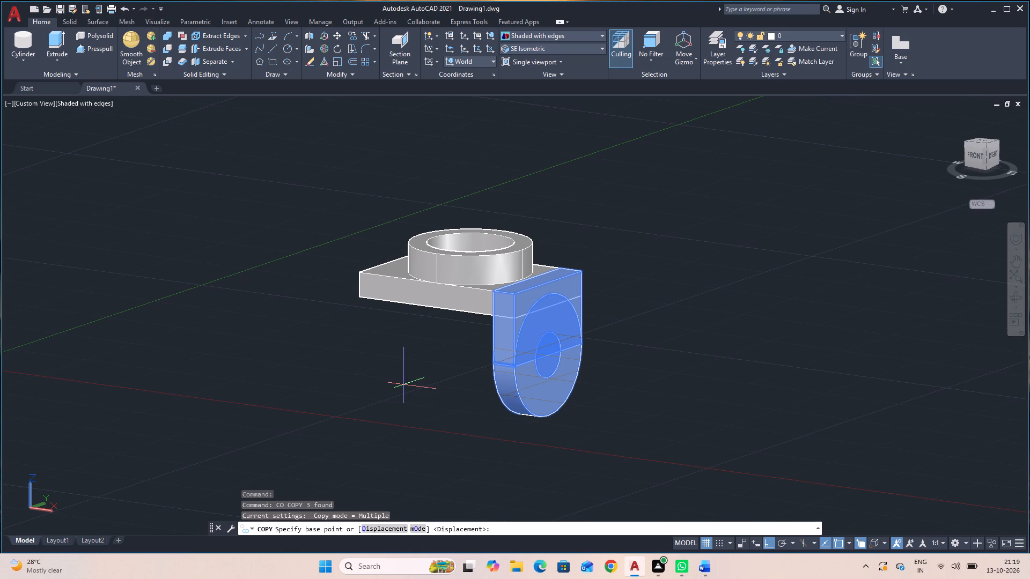
pyautogui.click(492, 289)
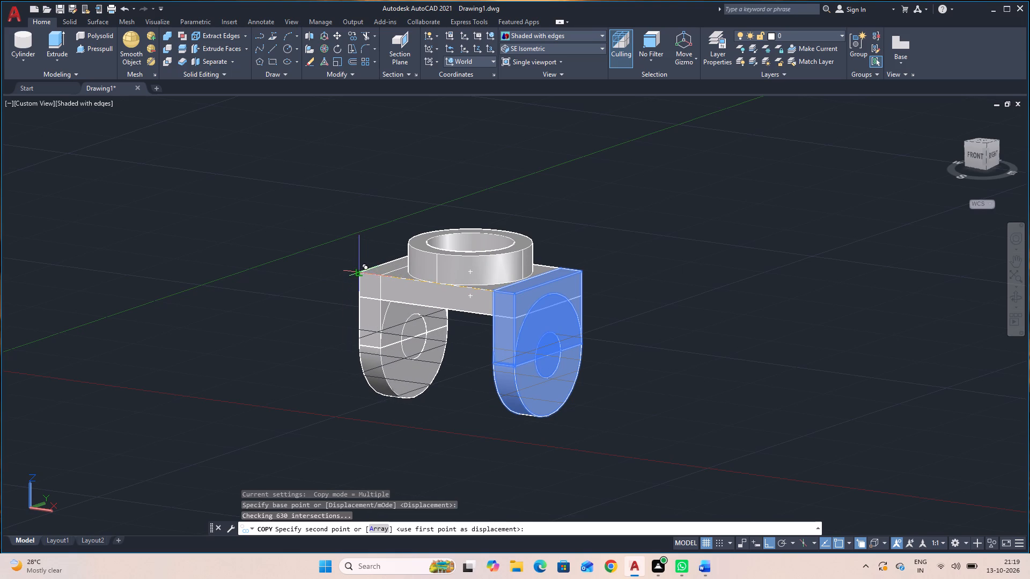
pyautogui.click(362, 273)
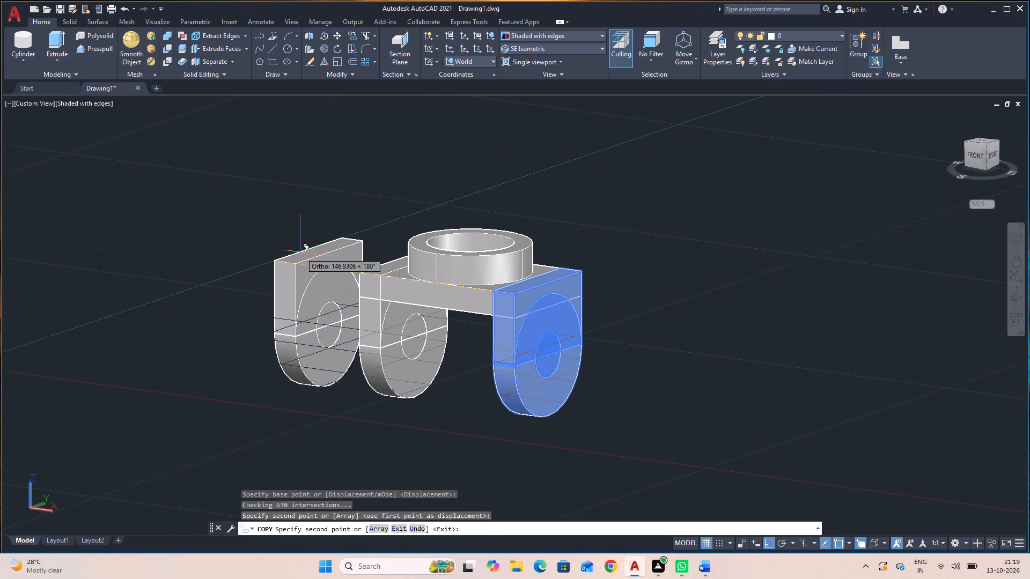
pyautogui.press('Escape')
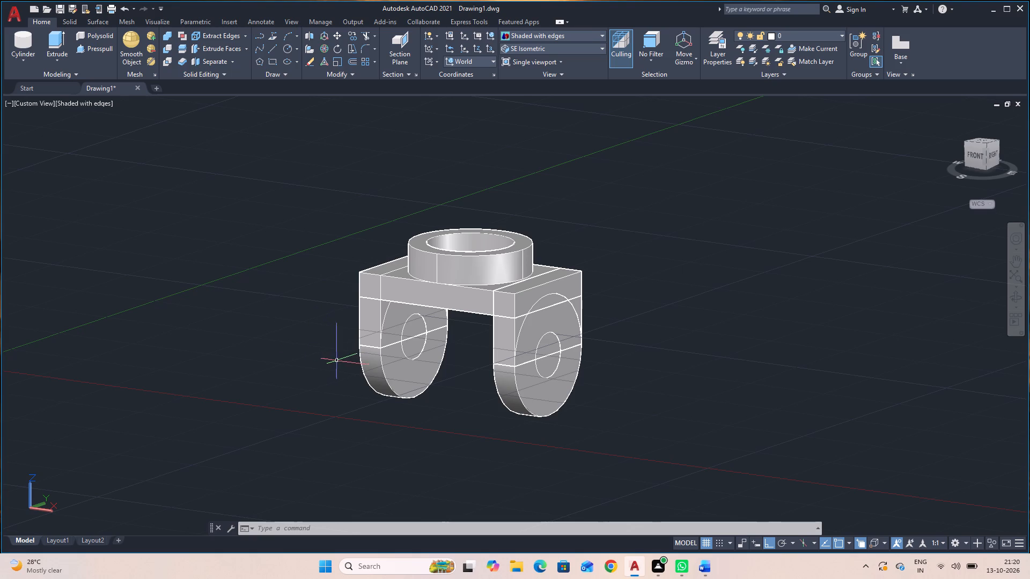
# Subtract the two hole cylinders from the base body, both lug boxes and both rounded ends, merging them into one solid.
pyautogui.write('su')
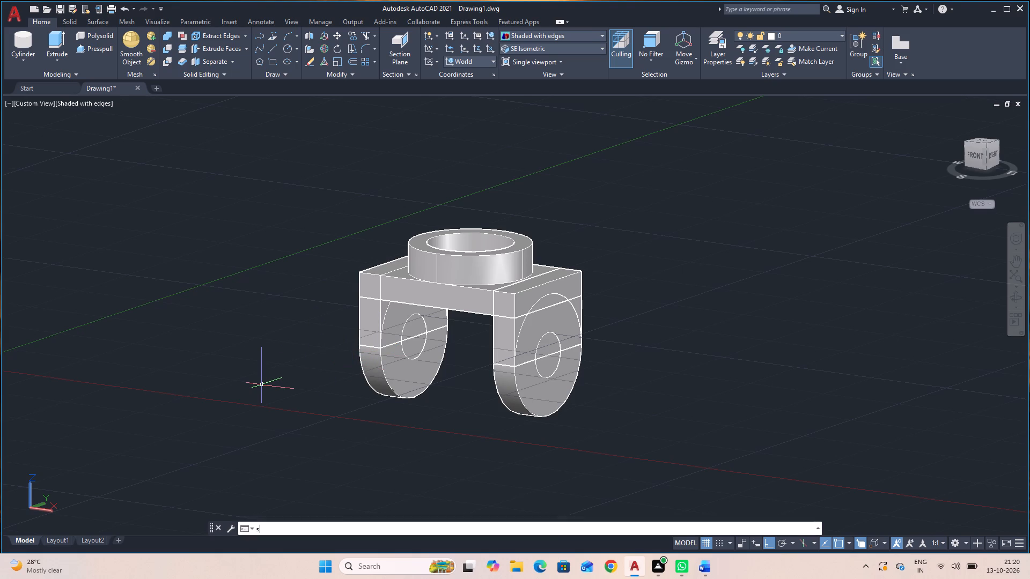
pyautogui.press('space')
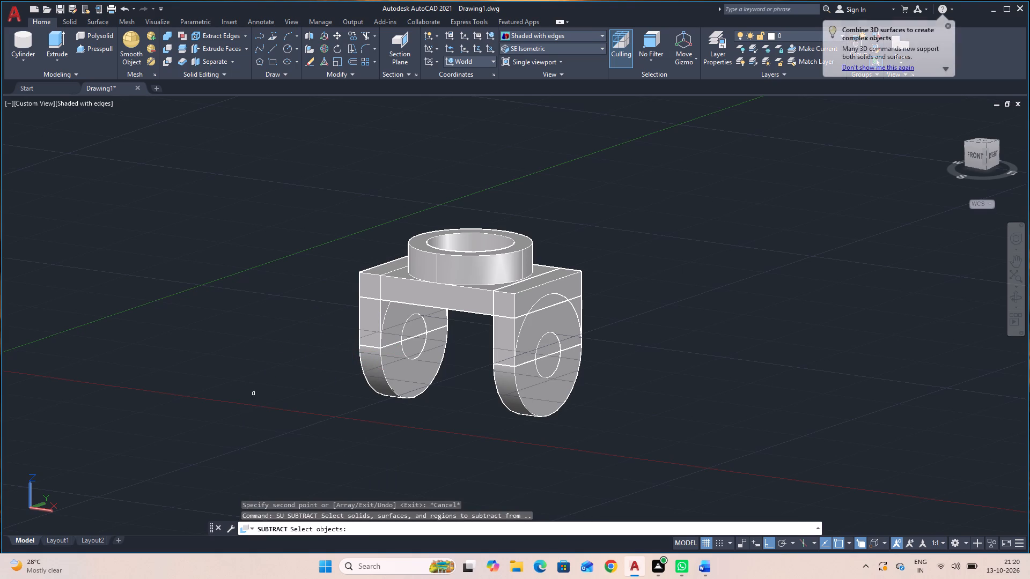
pyautogui.click(469, 302)
pyautogui.click(501, 346)
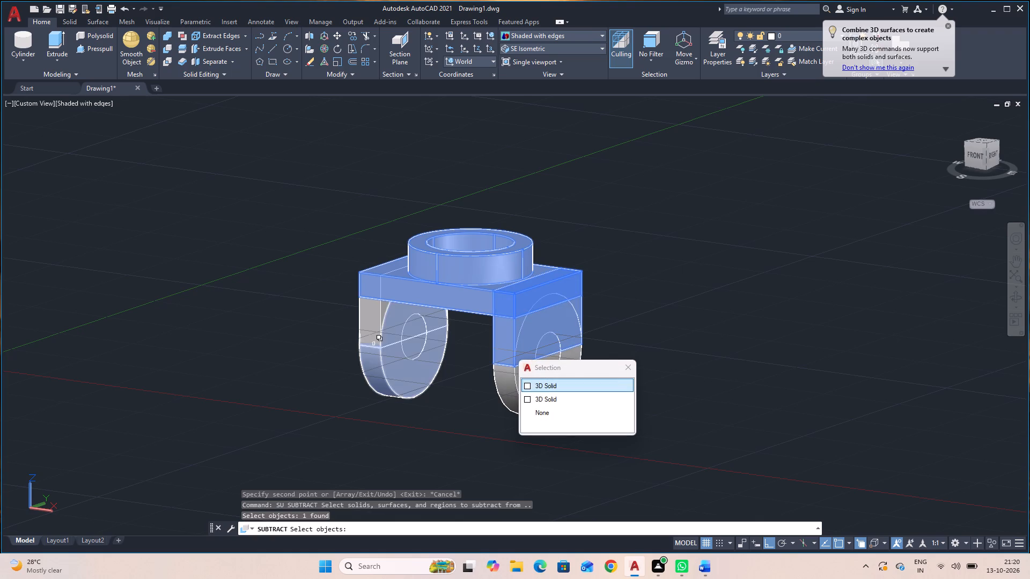
pyautogui.click(370, 320)
pyautogui.click(372, 366)
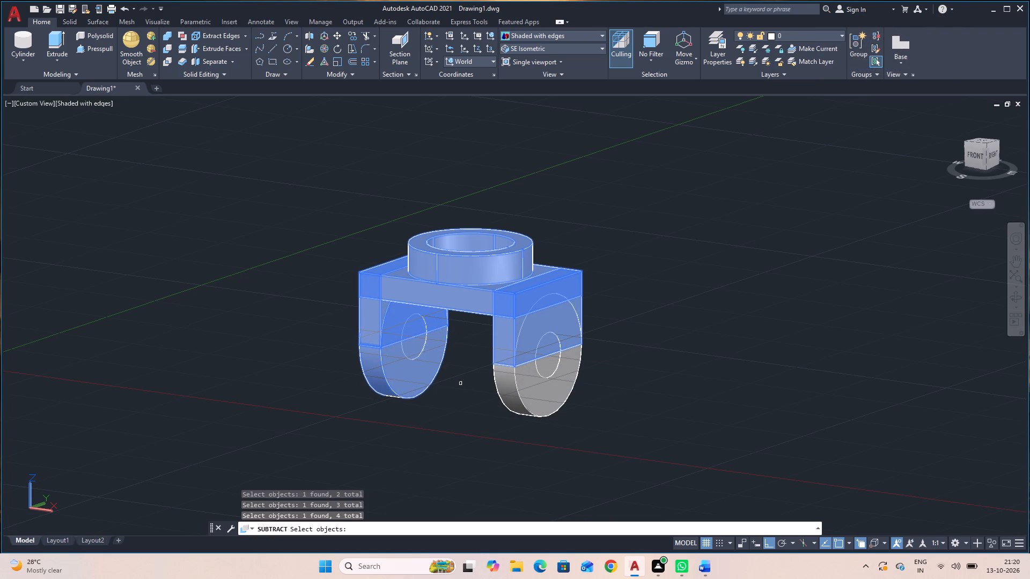
pyautogui.click(507, 395)
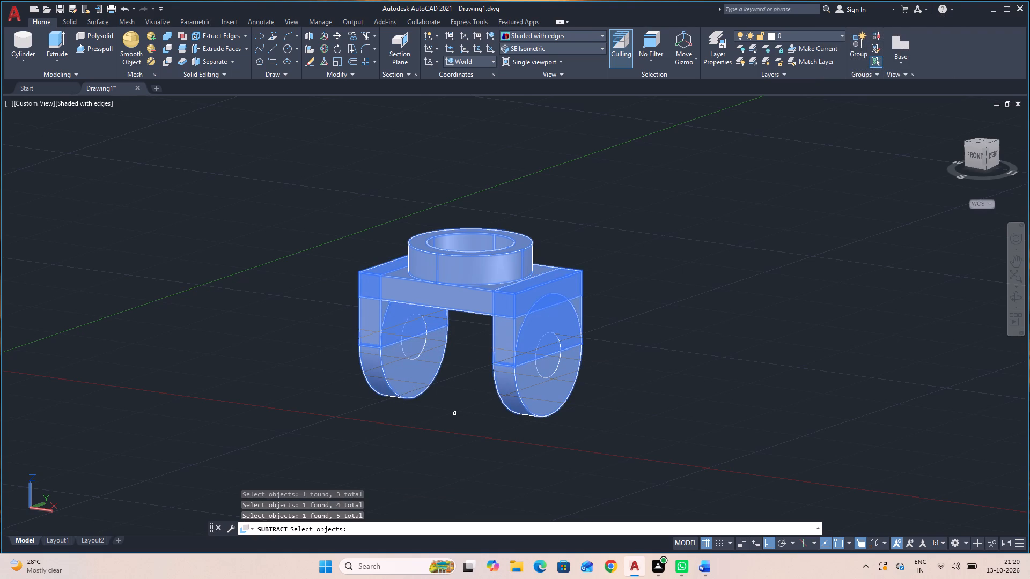
pyautogui.press('Return')
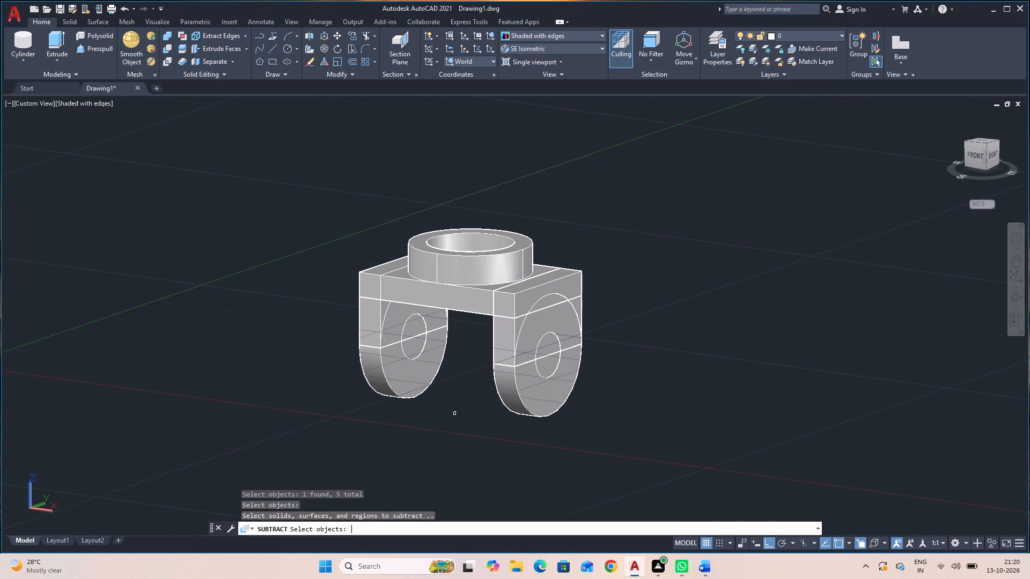
pyautogui.click(418, 347)
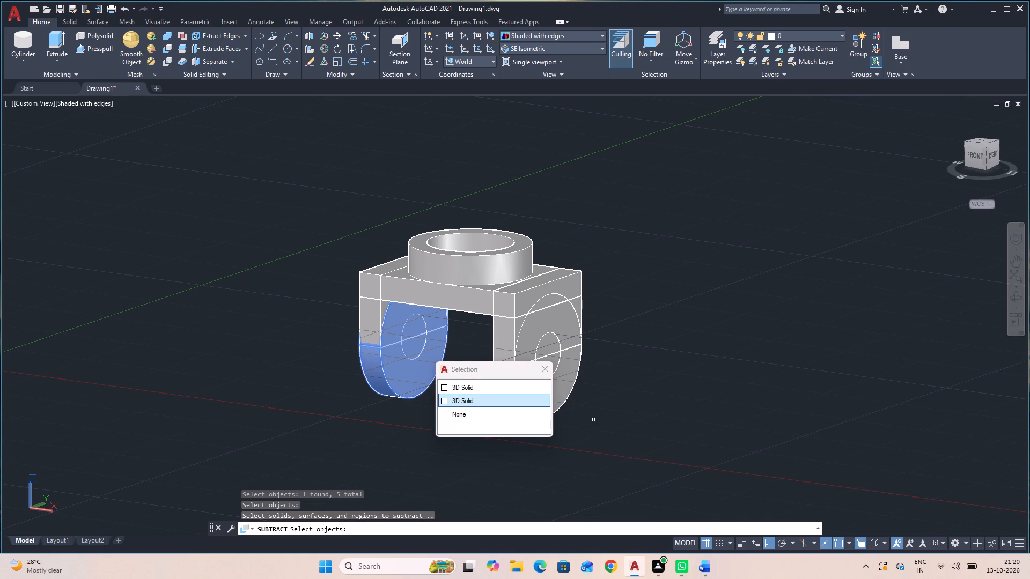
pyautogui.click(517, 383)
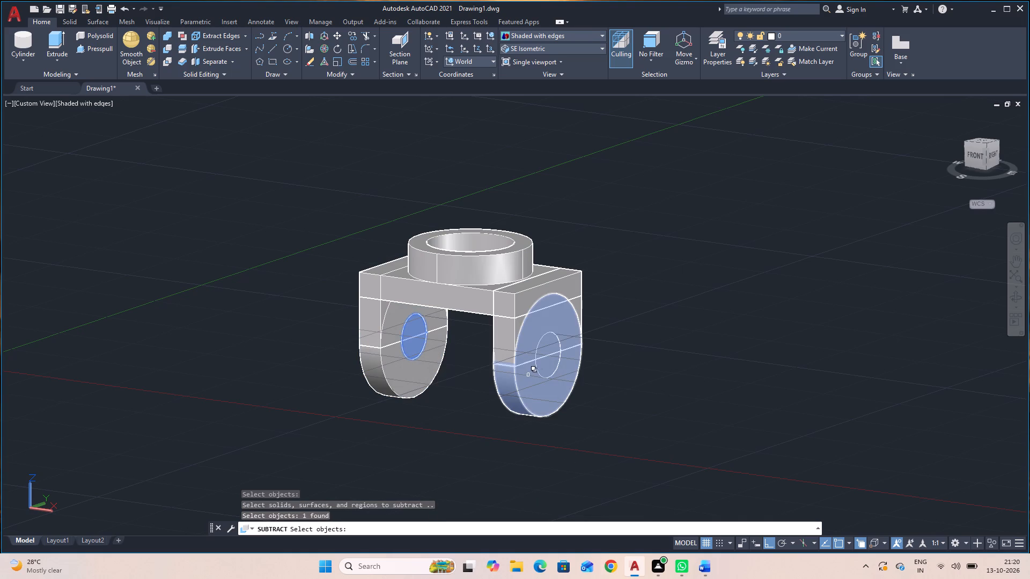
pyautogui.click(543, 366)
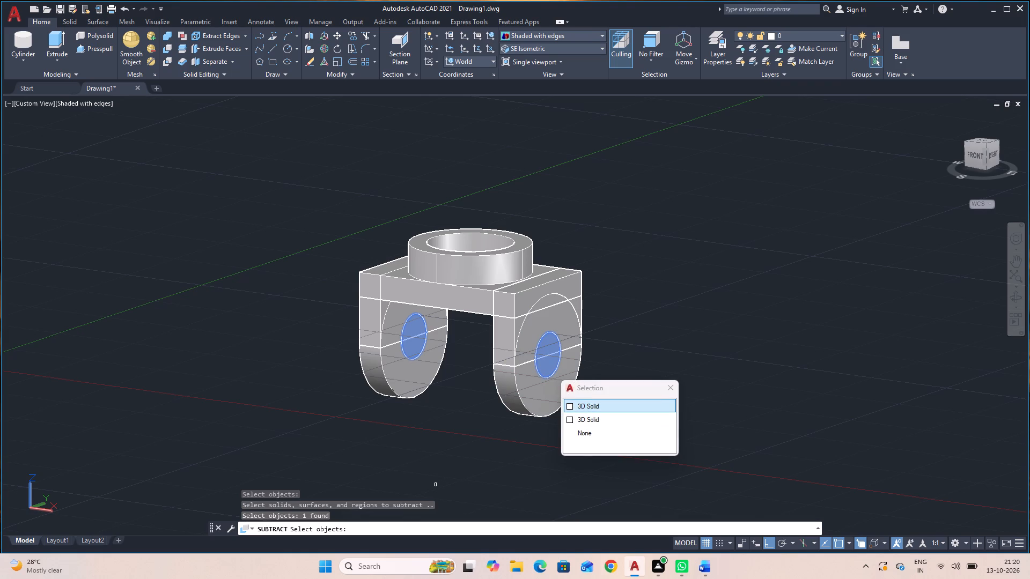
pyautogui.press('Return')
pyautogui.press('Return')
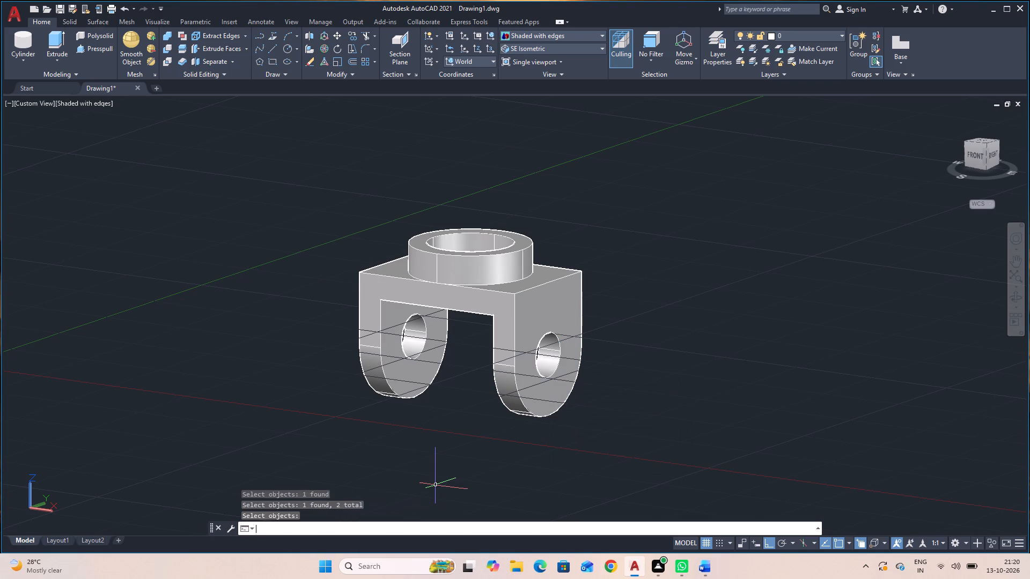
# Move the whole part straight up from the lug's lowest point so it sits clear above the ground grid.
pyautogui.click(517, 360)
pyautogui.write('m')
pyautogui.press('space')
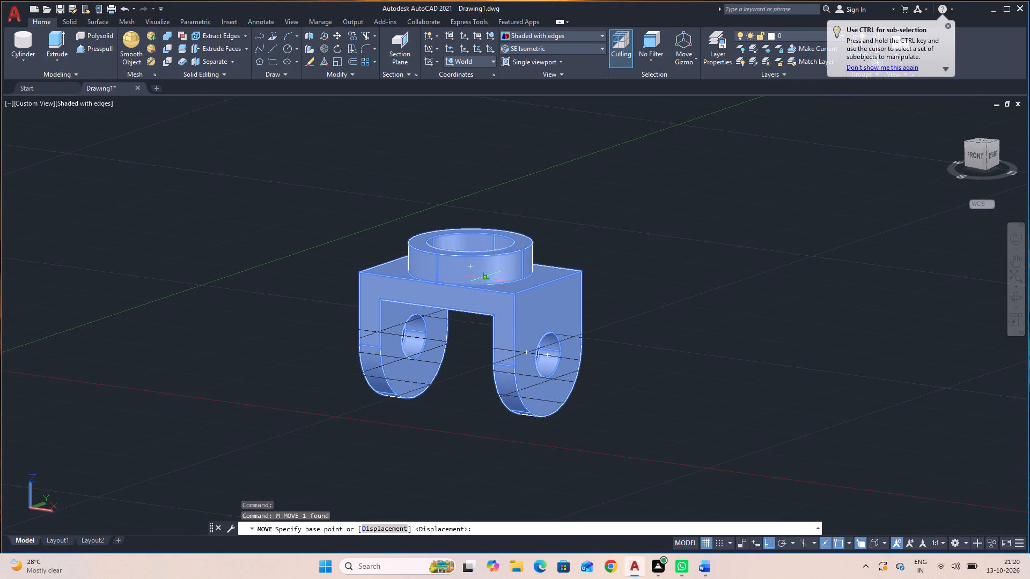
pyautogui.click(549, 415)
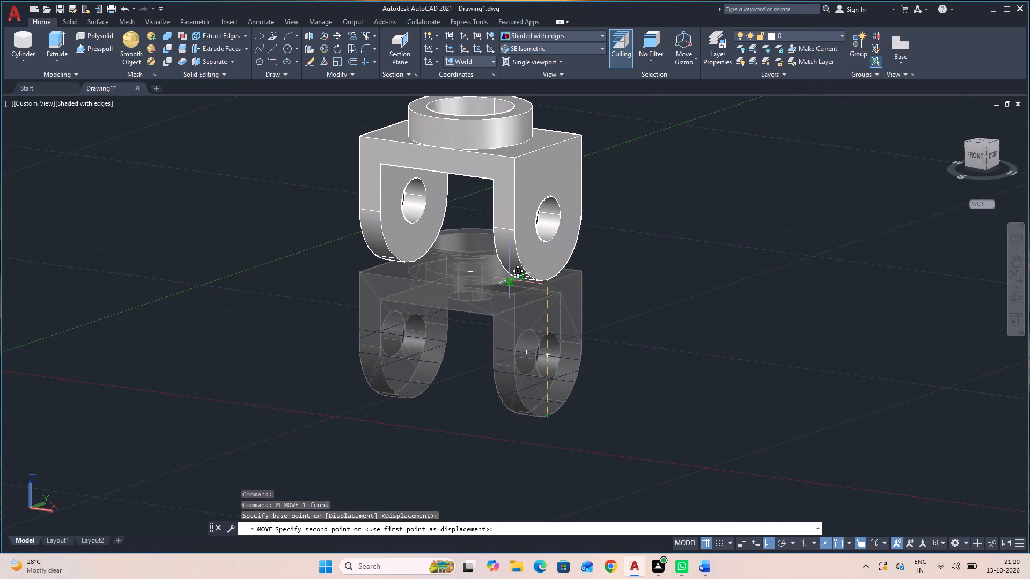
pyautogui.click(548, 265)
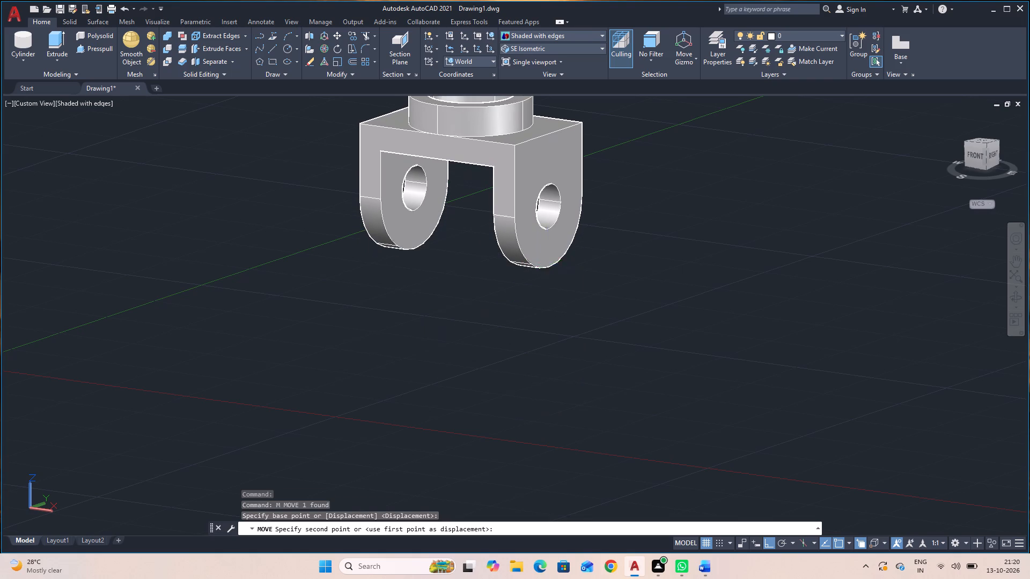
pyautogui.moveTo(570, 211); pyautogui.dragTo(571, 250, button='middle')
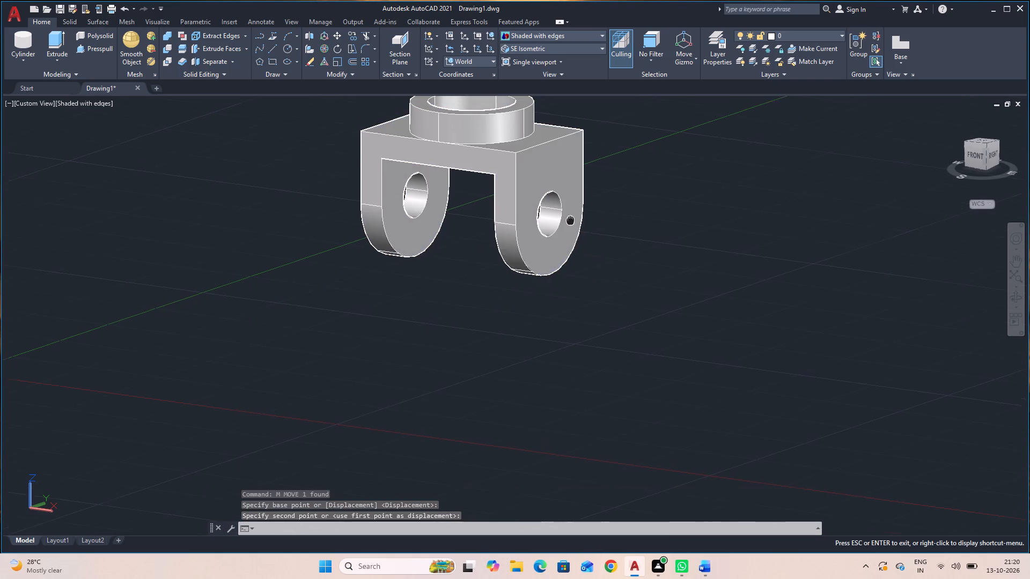
pyautogui.moveTo(571, 250); pyautogui.dragTo(564, 350, button='middle')
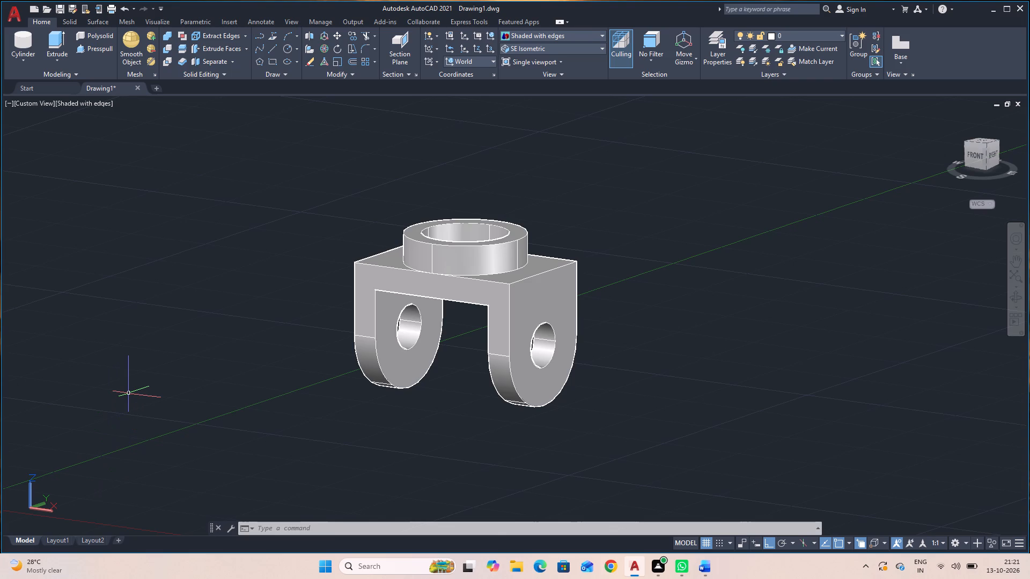
# Save the drawing in Documents under the file name 2 3DM and dismiss the web and mobile apps notice.
pyautogui.hotkey('ctrl', 's')
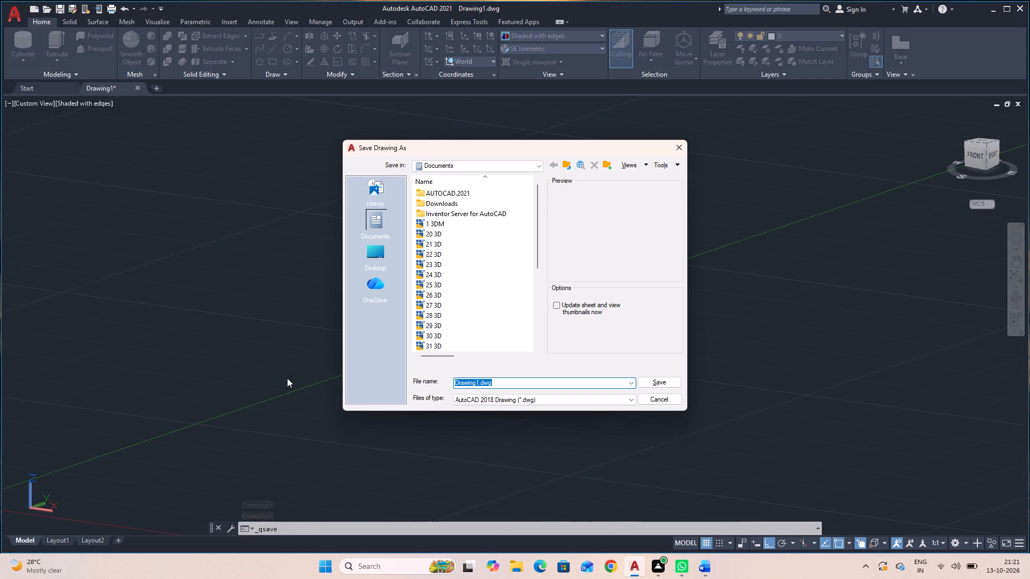
pyautogui.press('BackSpace')
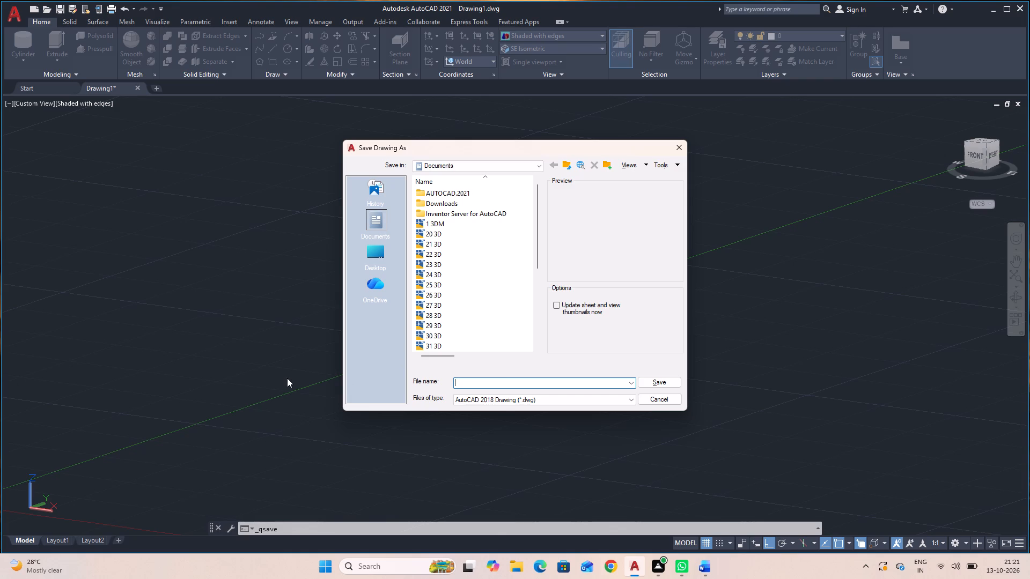
pyautogui.write('2')
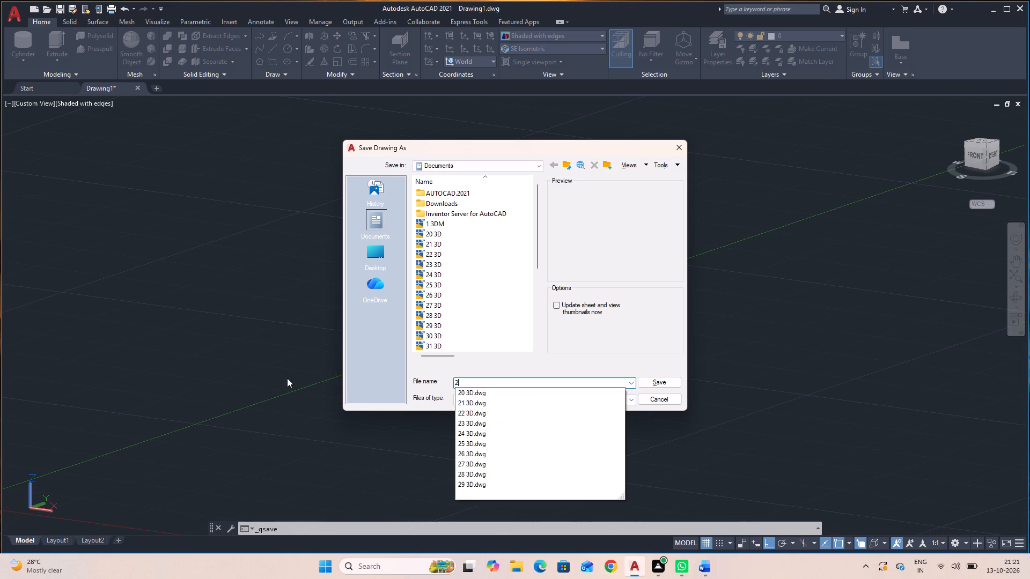
pyautogui.press('space')
pyautogui.press('3')
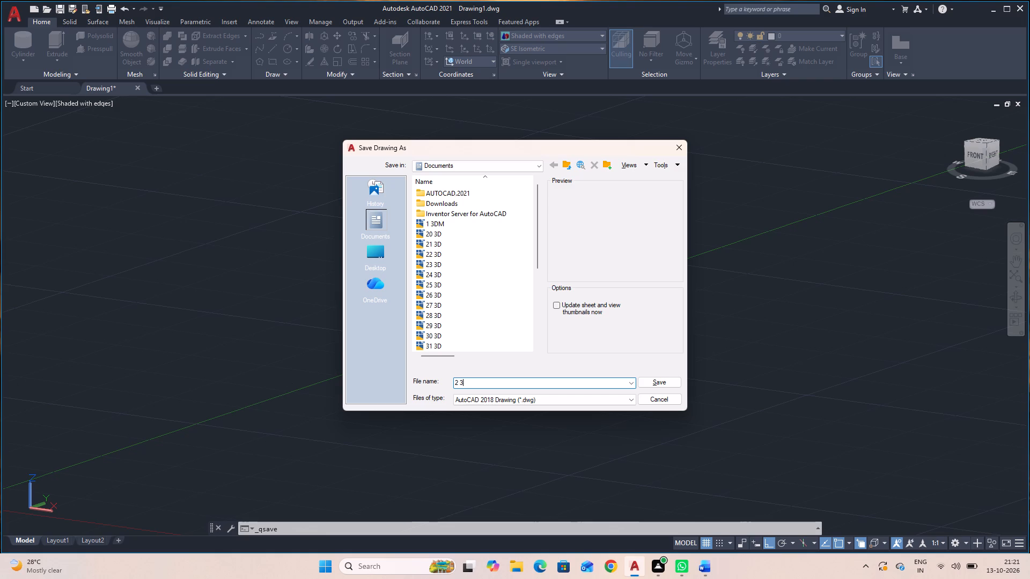
pyautogui.press('d')
pyautogui.press('m')
pyautogui.click(658, 381)
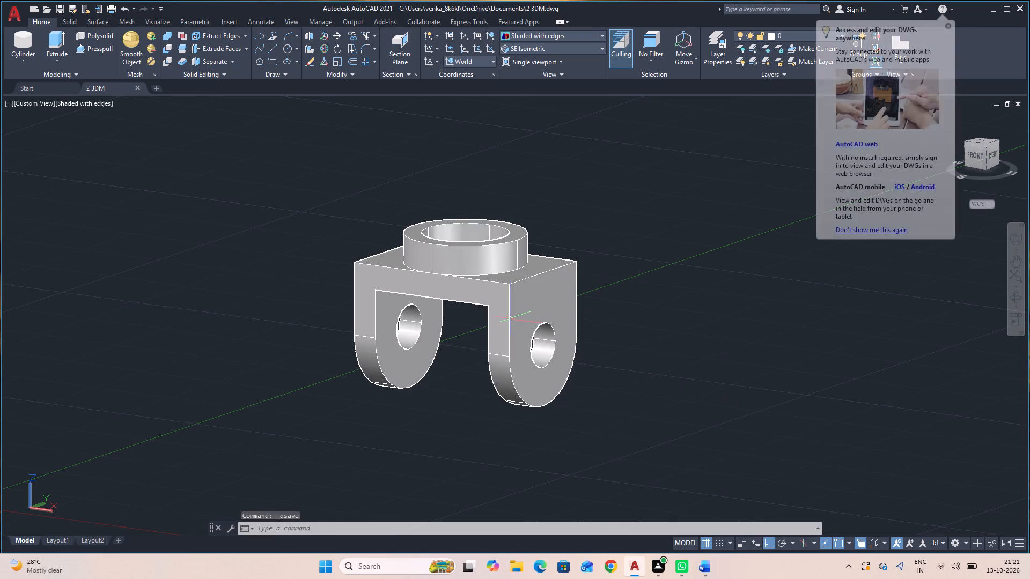
pyautogui.click(947, 26)
# Create a 1:2 front base view of the model-space bracket in the upper right area of the Layout1 sheet.
pyautogui.click(899, 55)
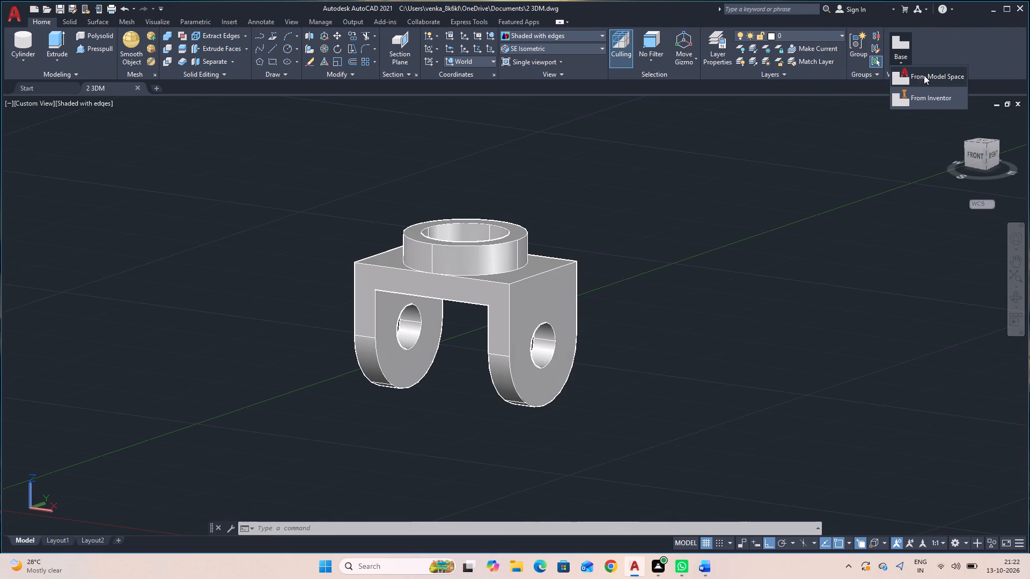
pyautogui.click(925, 76)
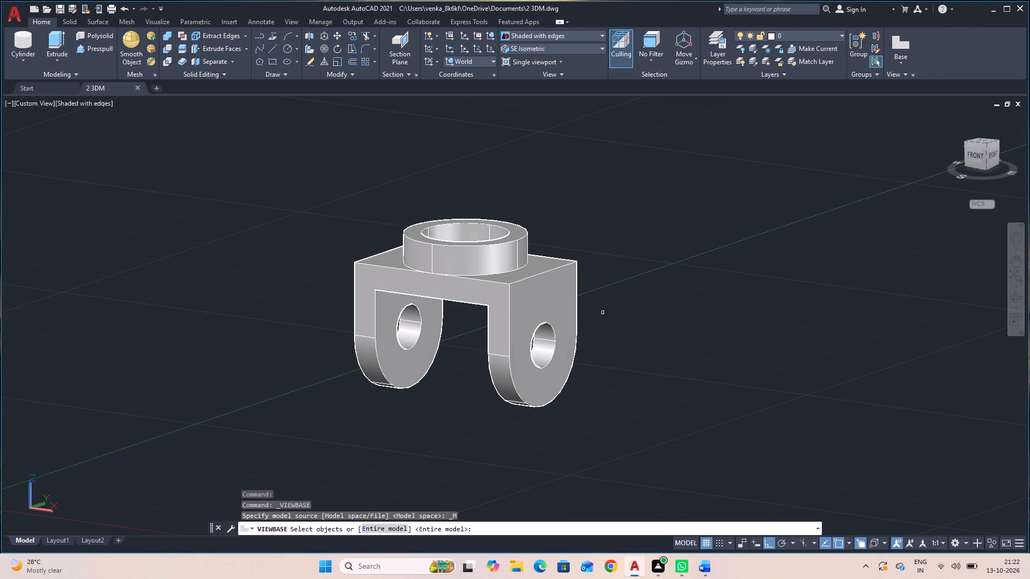
pyautogui.click(555, 309)
pyautogui.press('Return')
pyautogui.press('Return')
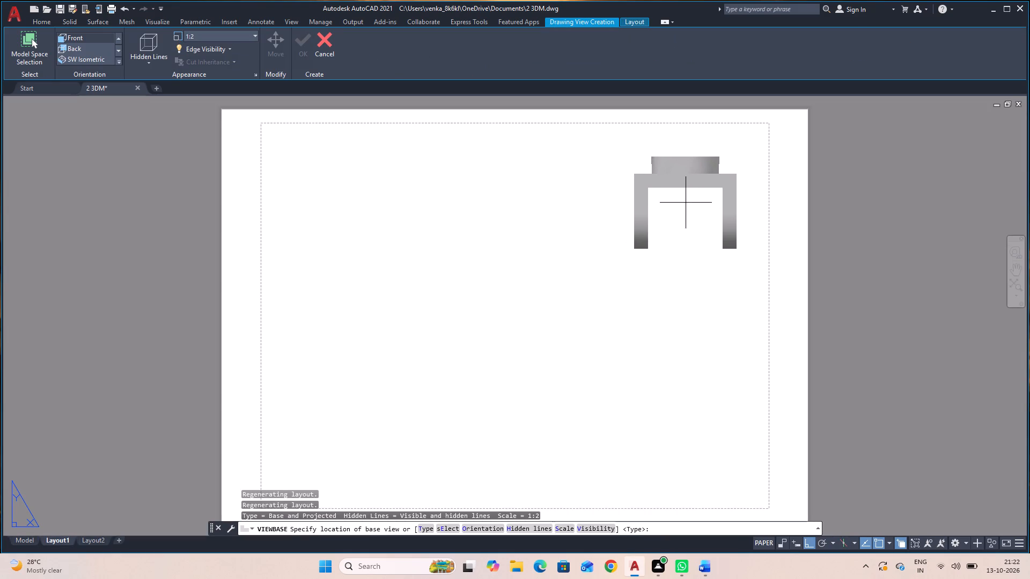
pyautogui.click(682, 233)
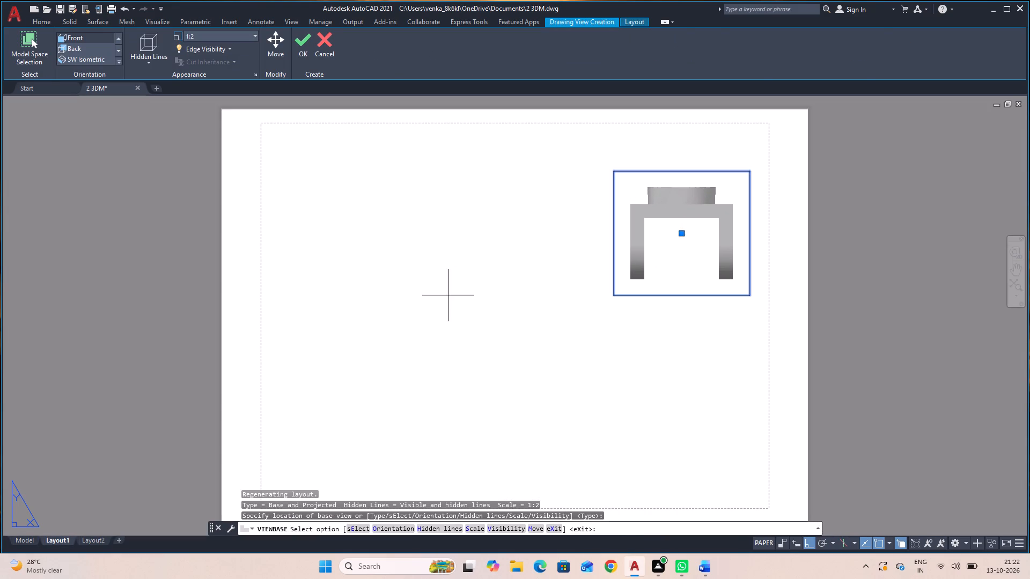
pyautogui.press('Return')
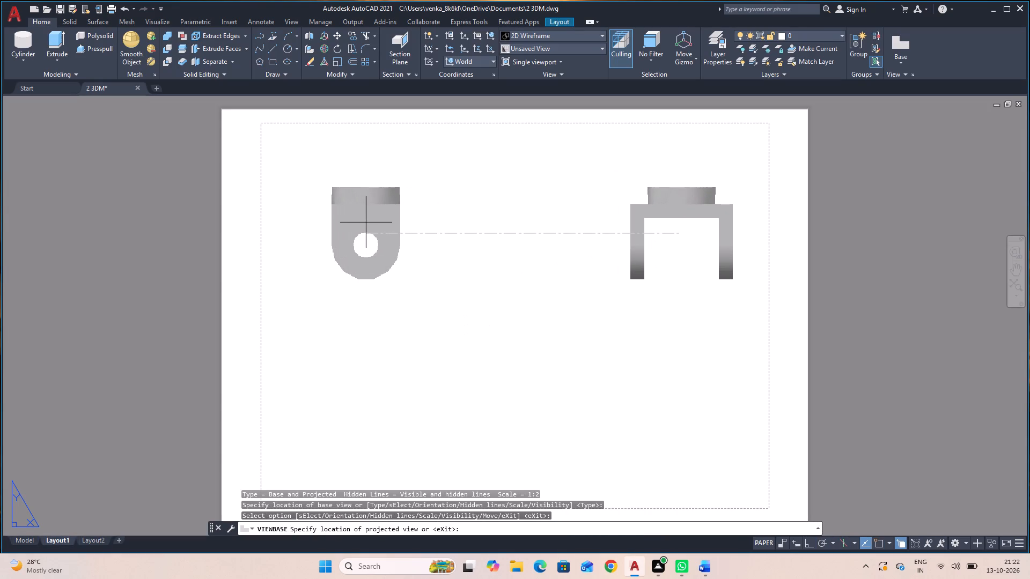
# Project a side view level with the base view, an isometric view at the sheet's lower left, and a top view below the base view.
pyautogui.click(366, 222)
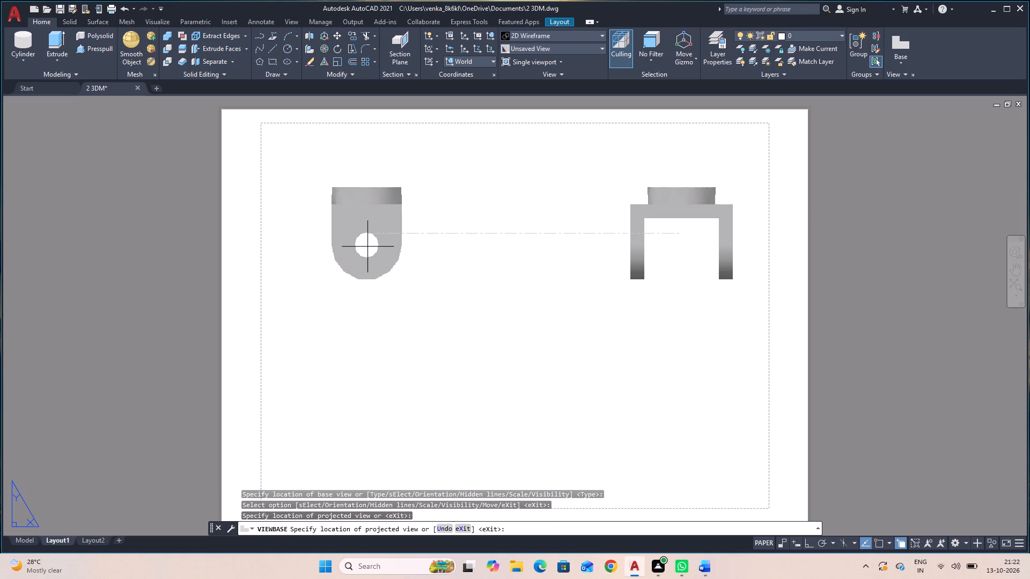
pyautogui.click(388, 429)
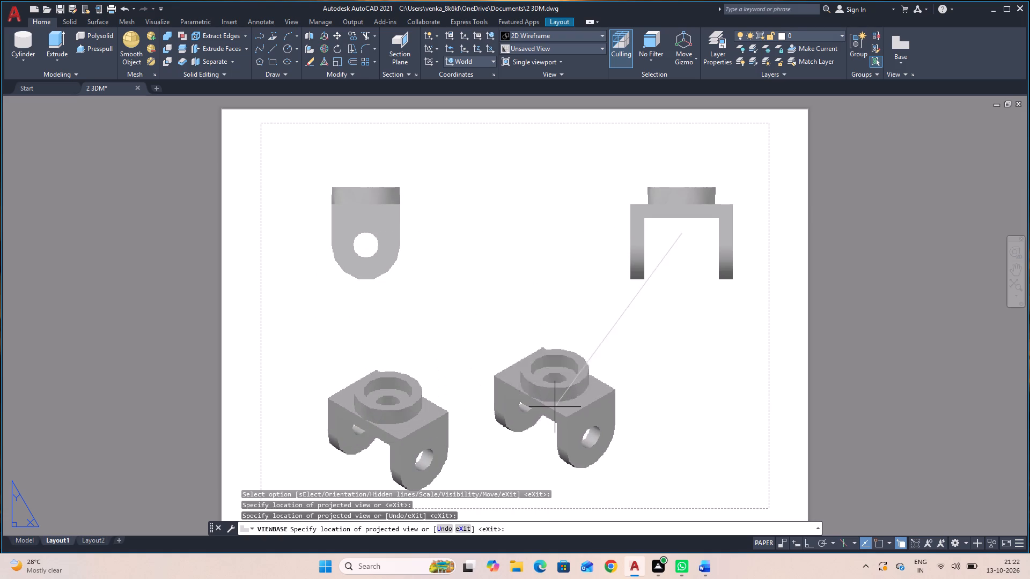
pyautogui.click(676, 420)
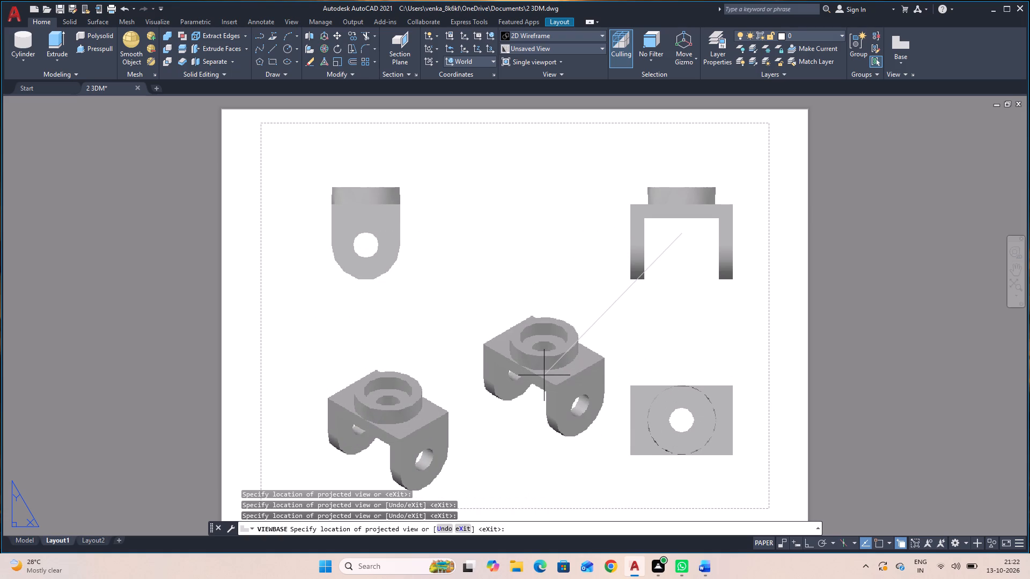
pyautogui.press('Return')
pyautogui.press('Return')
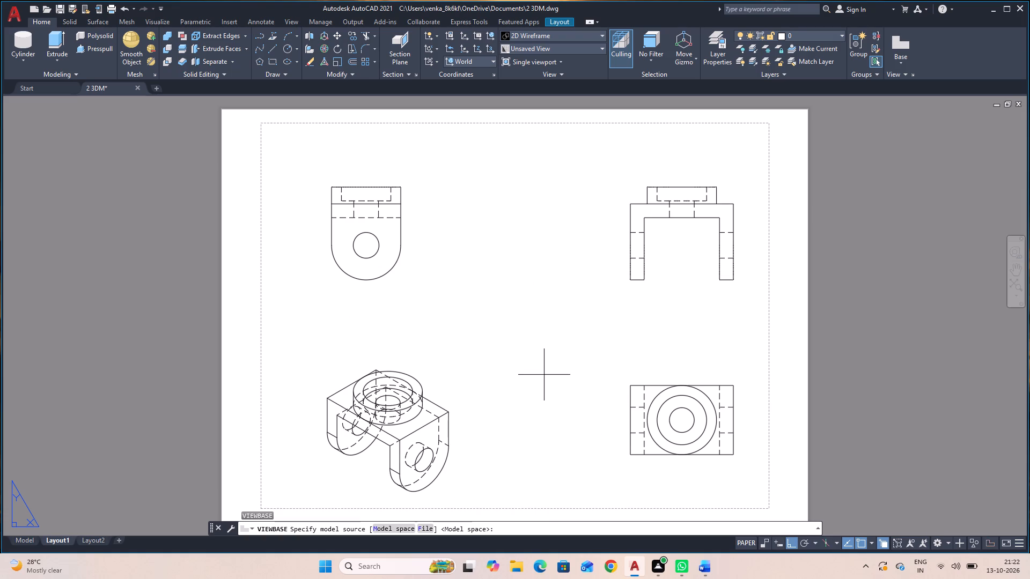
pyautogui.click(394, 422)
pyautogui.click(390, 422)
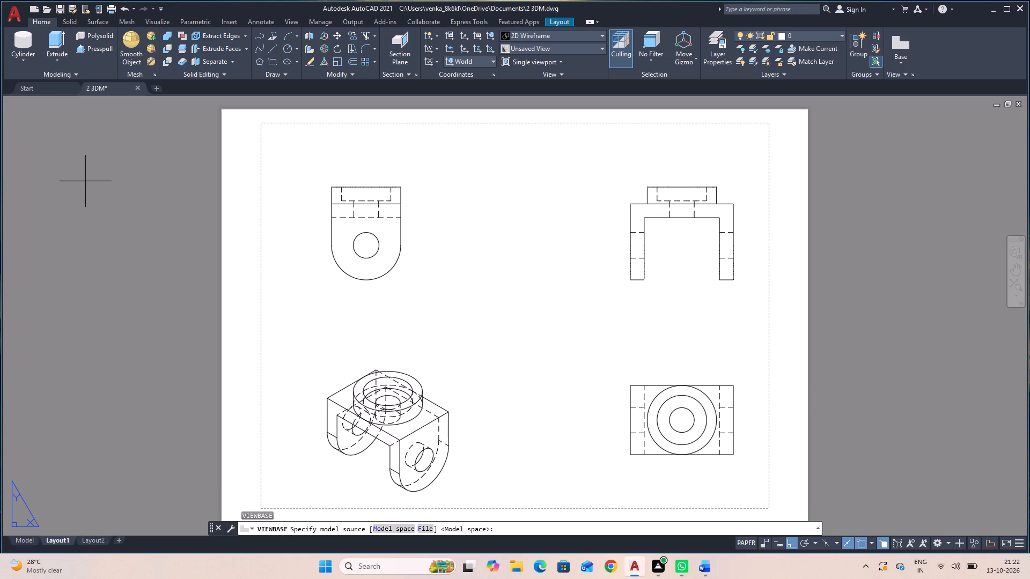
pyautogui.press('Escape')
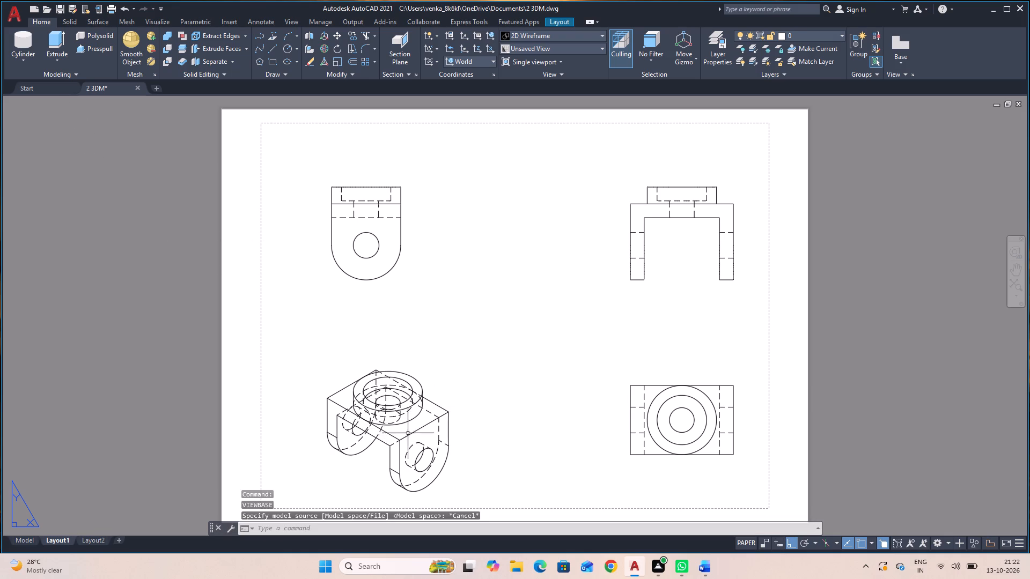
# Change the isometric view's display style to shaded with visible lines.
pyautogui.doubleClick(376, 418)
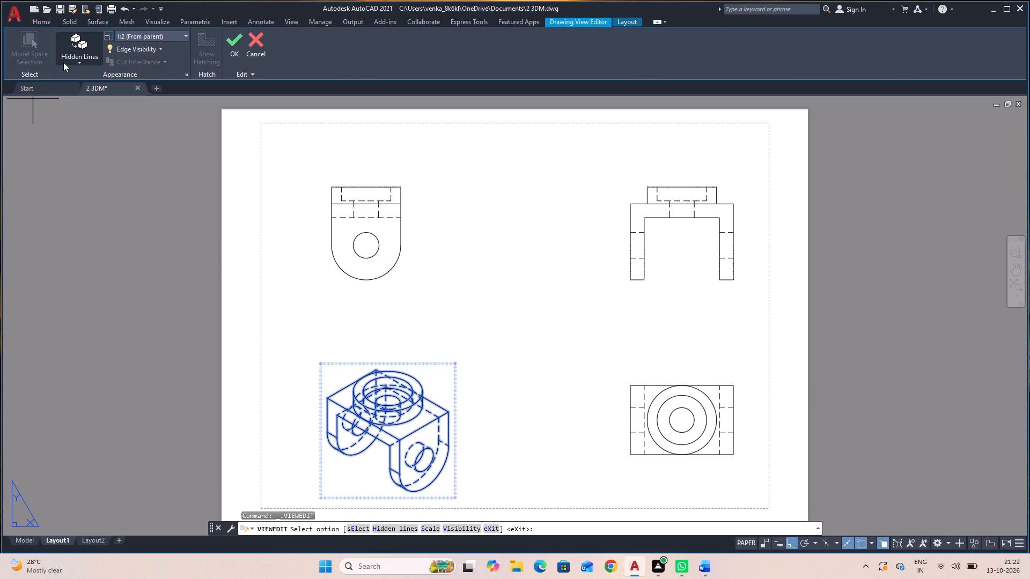
pyautogui.click(73, 60)
pyautogui.click(90, 138)
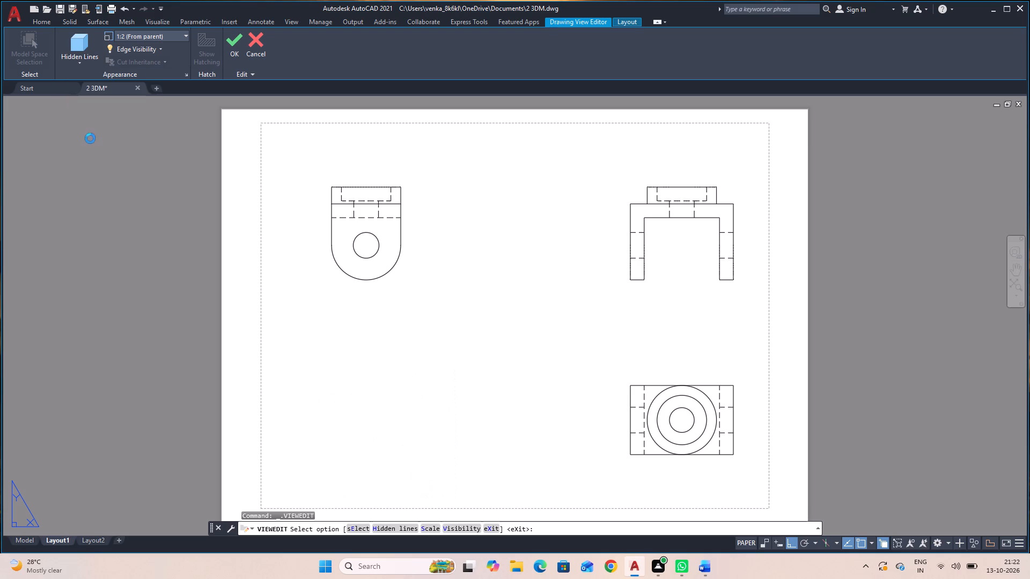
pyautogui.press('Escape')
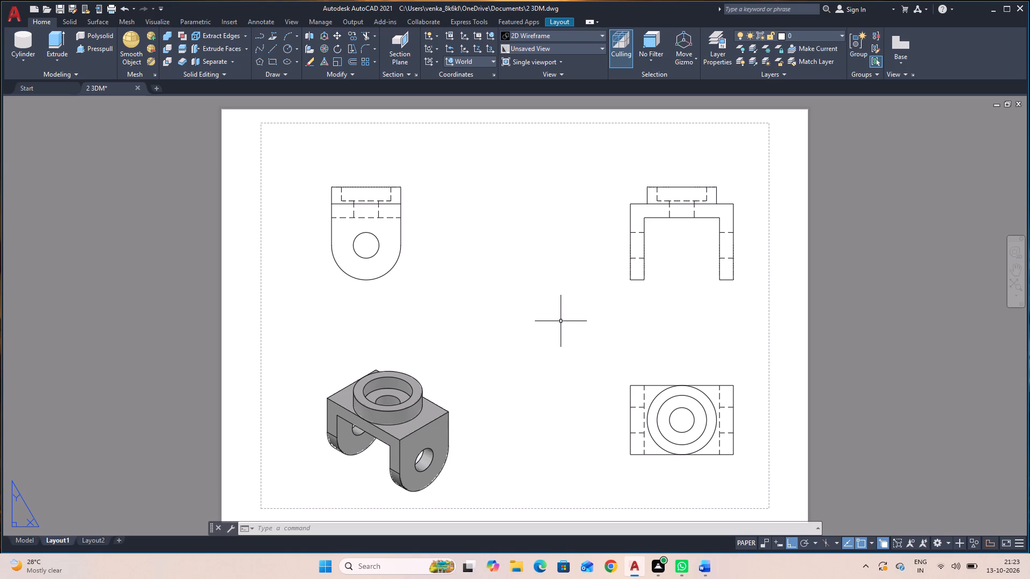
# Add an aligned dimension for the full width of the side view, placed just above its top edge.
pyautogui.write('DAL')
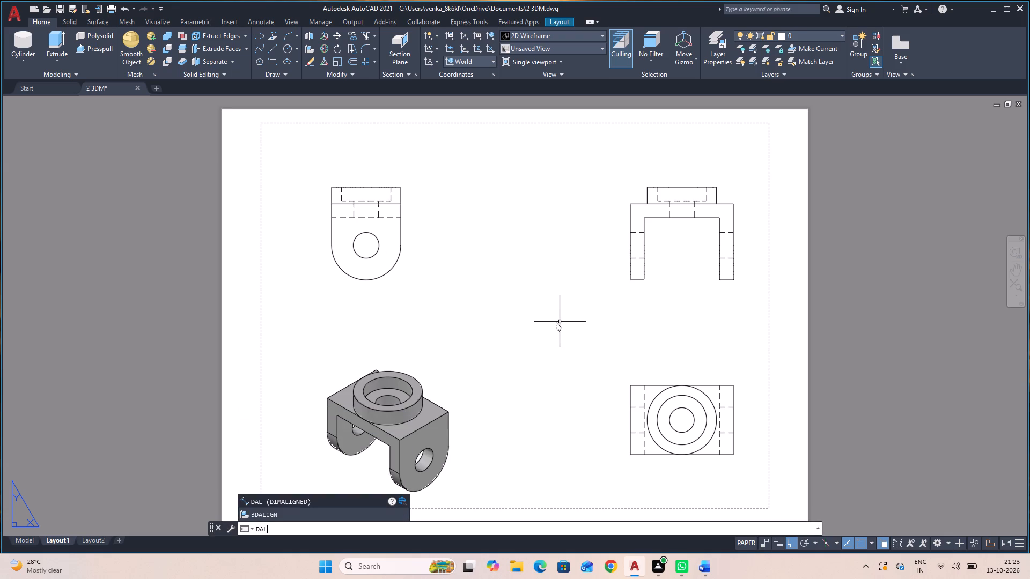
pyautogui.press('space')
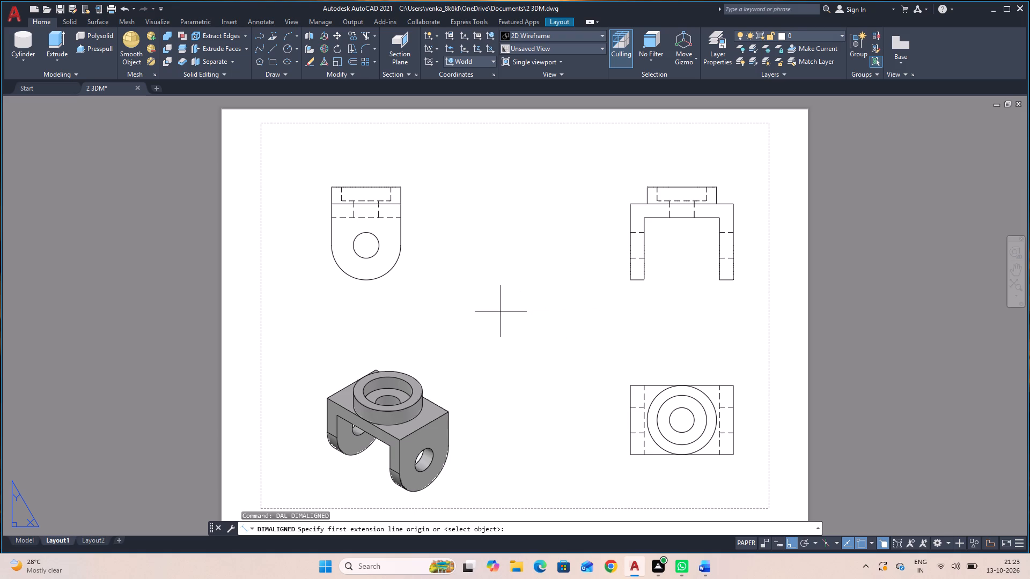
pyautogui.click(333, 185)
pyautogui.click(398, 189)
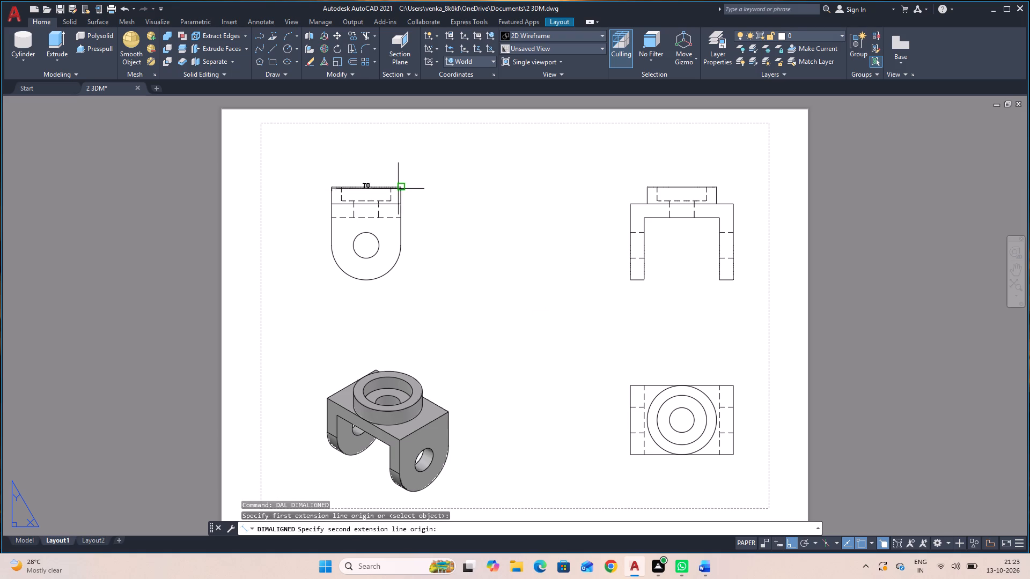
pyautogui.click(398, 176)
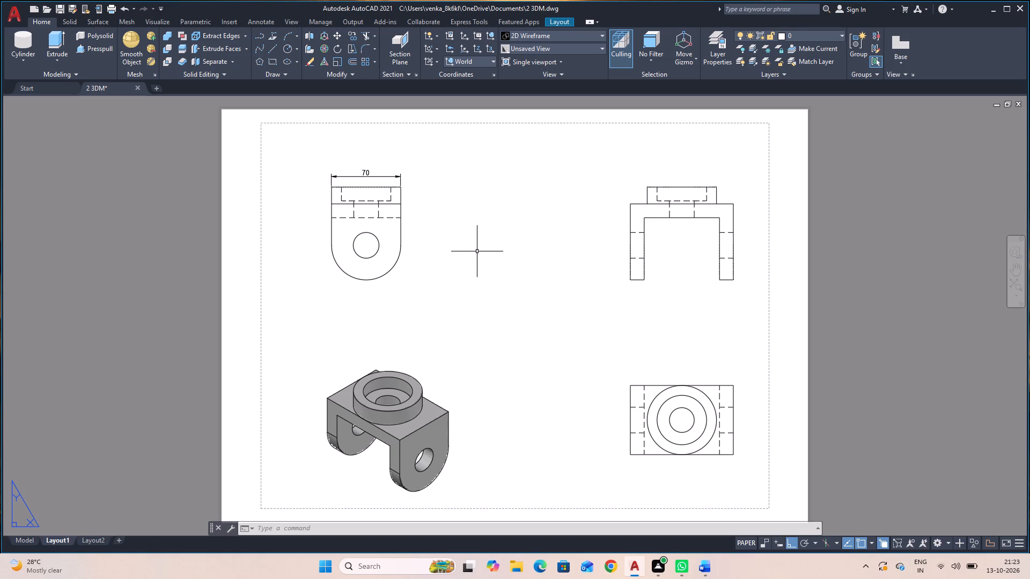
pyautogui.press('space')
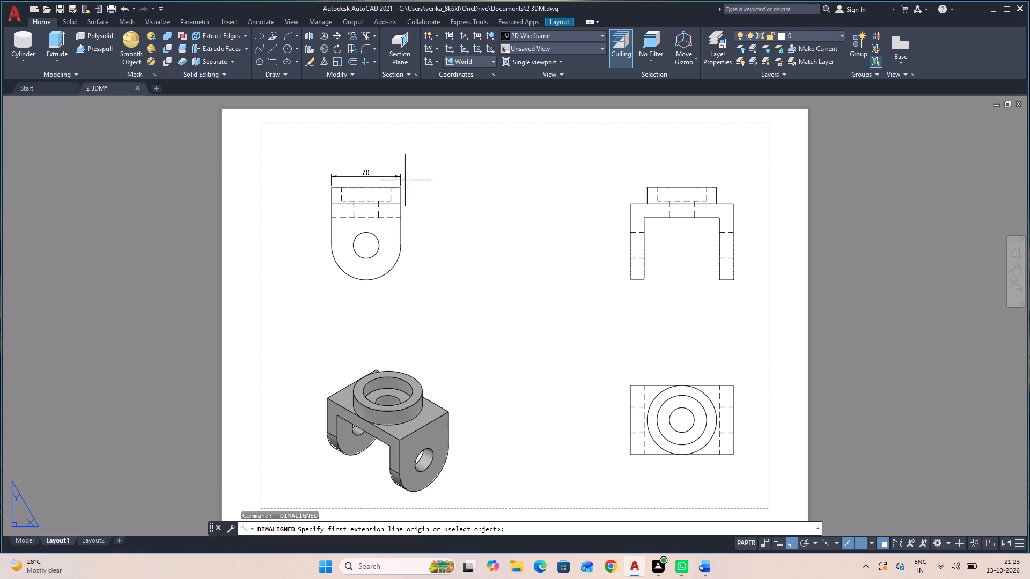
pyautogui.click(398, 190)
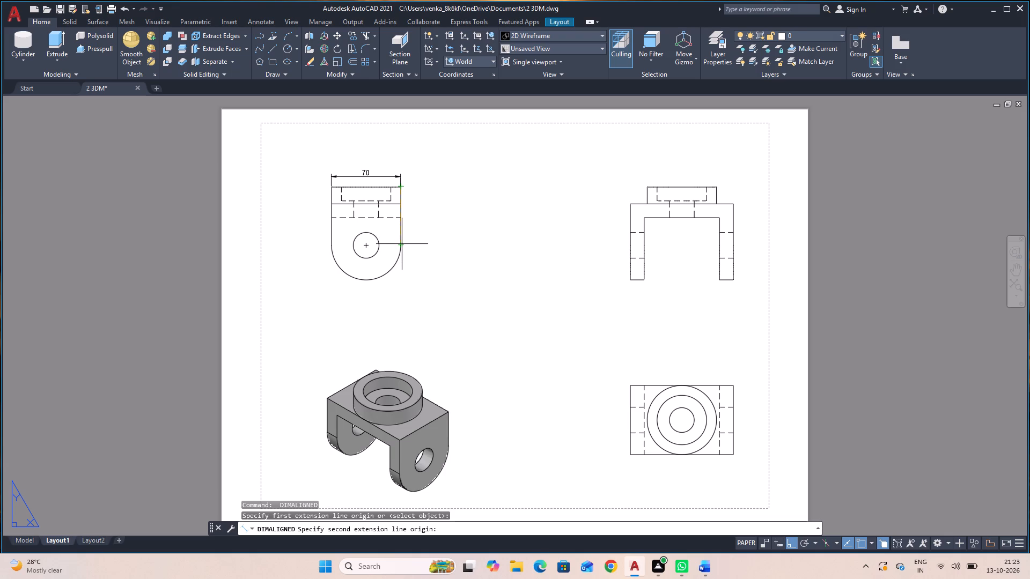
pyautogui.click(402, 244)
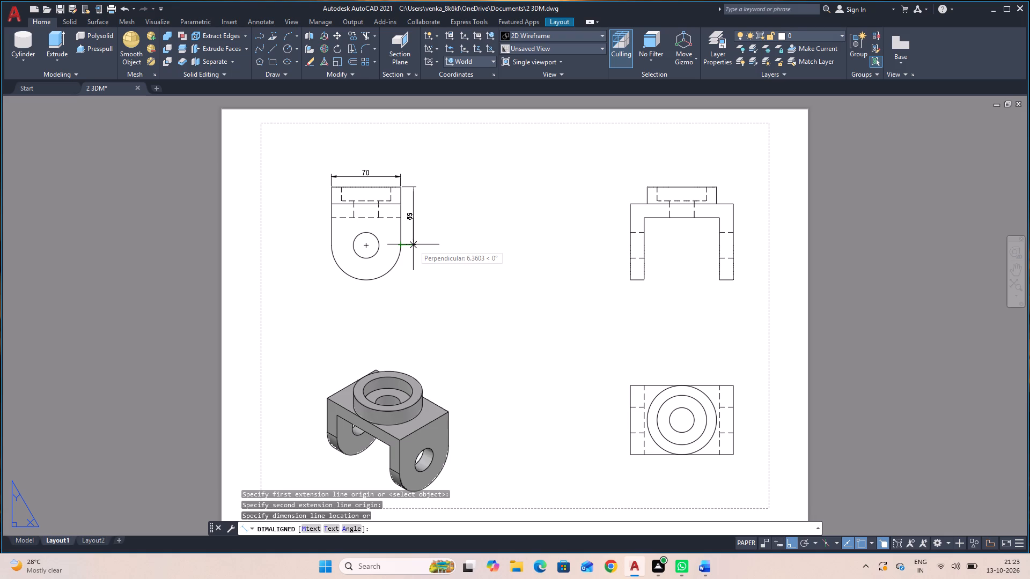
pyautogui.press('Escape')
# Add vertical aligned dimensions beside the side view, from plate top to hole-centre level, and for the boss height in line above it.
pyautogui.press('space')
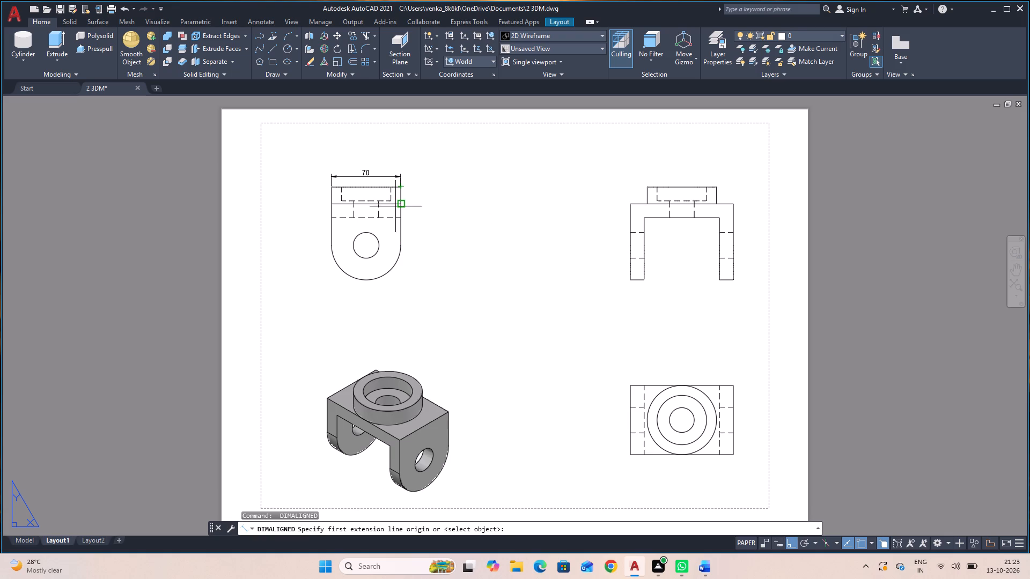
pyautogui.click(400, 204)
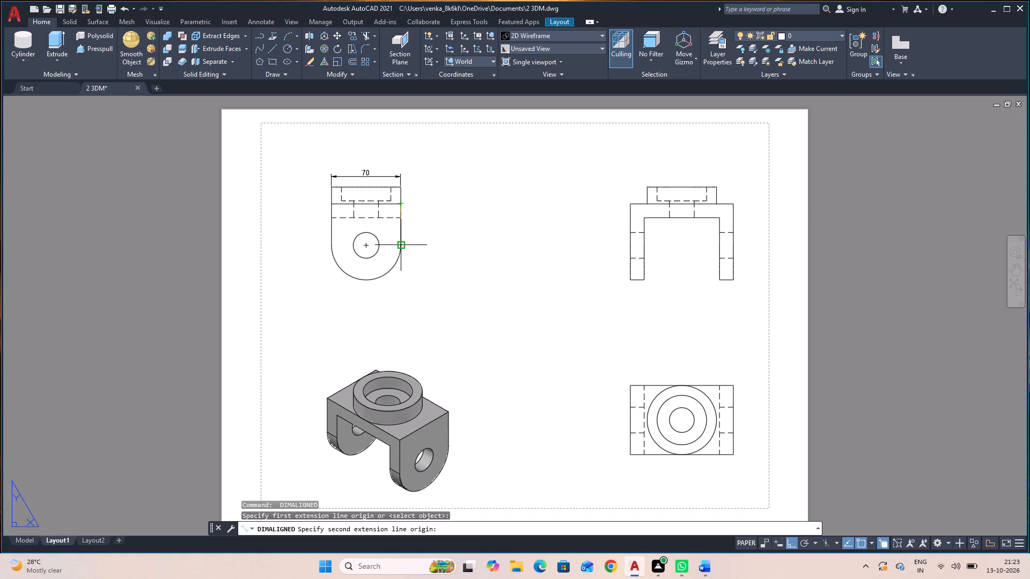
pyautogui.click(401, 247)
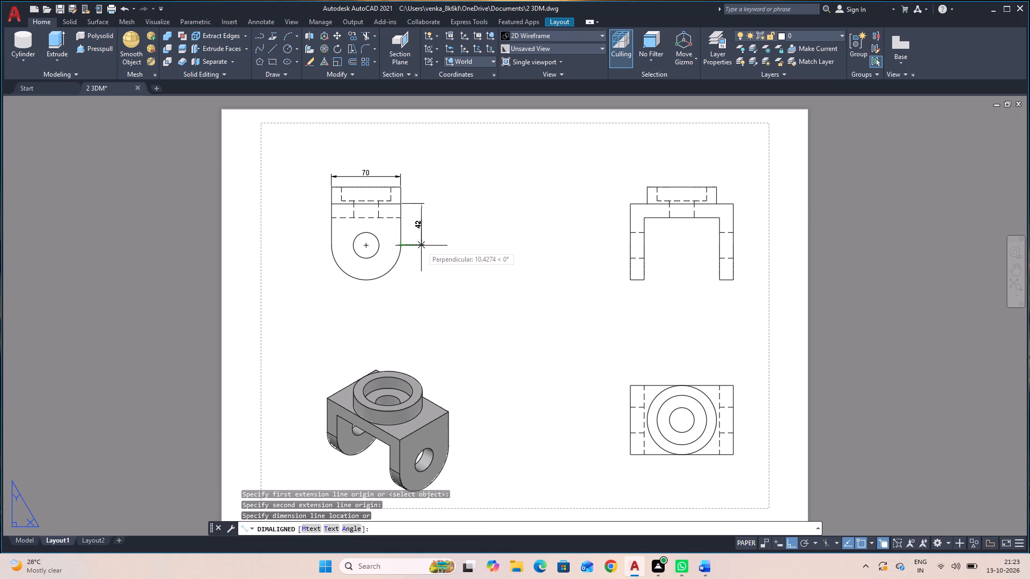
pyautogui.click(422, 246)
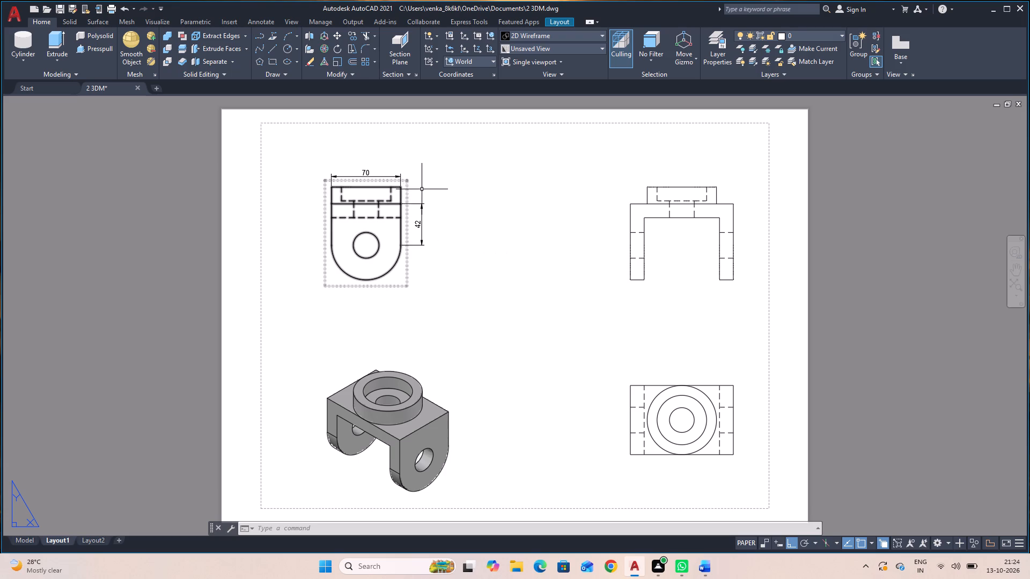
pyautogui.press('space')
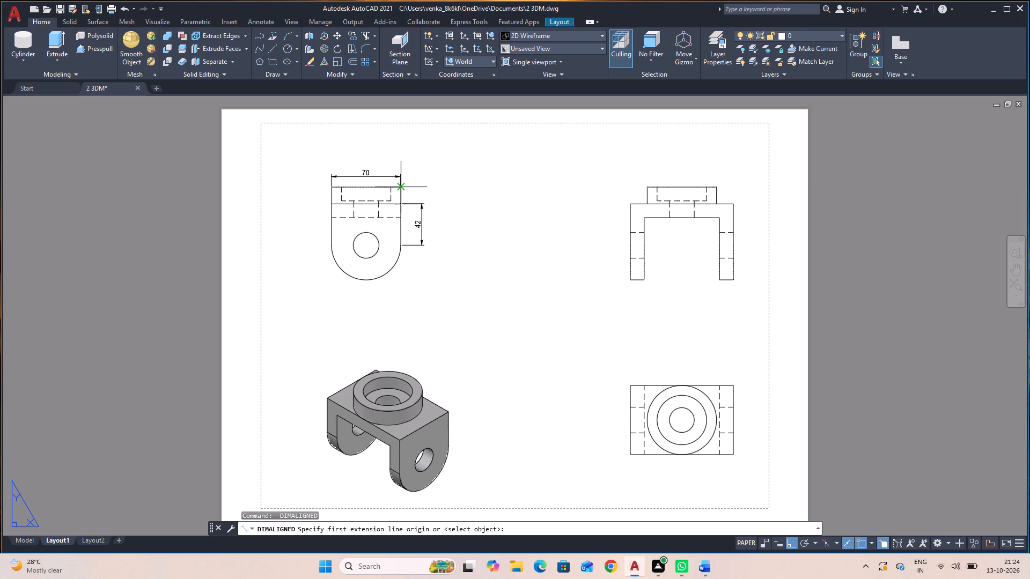
pyautogui.click(404, 190)
pyautogui.click(402, 204)
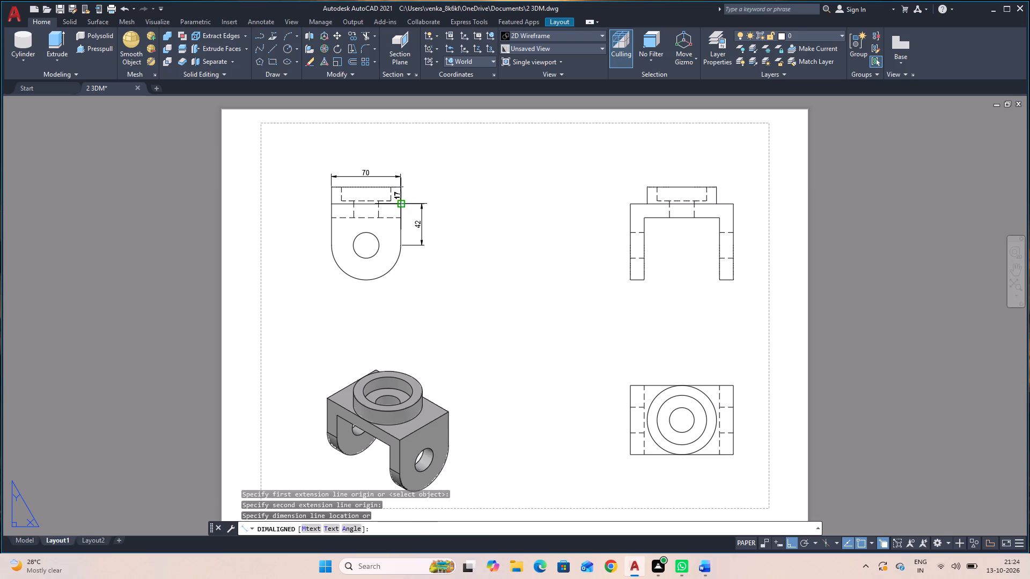
pyautogui.click(421, 246)
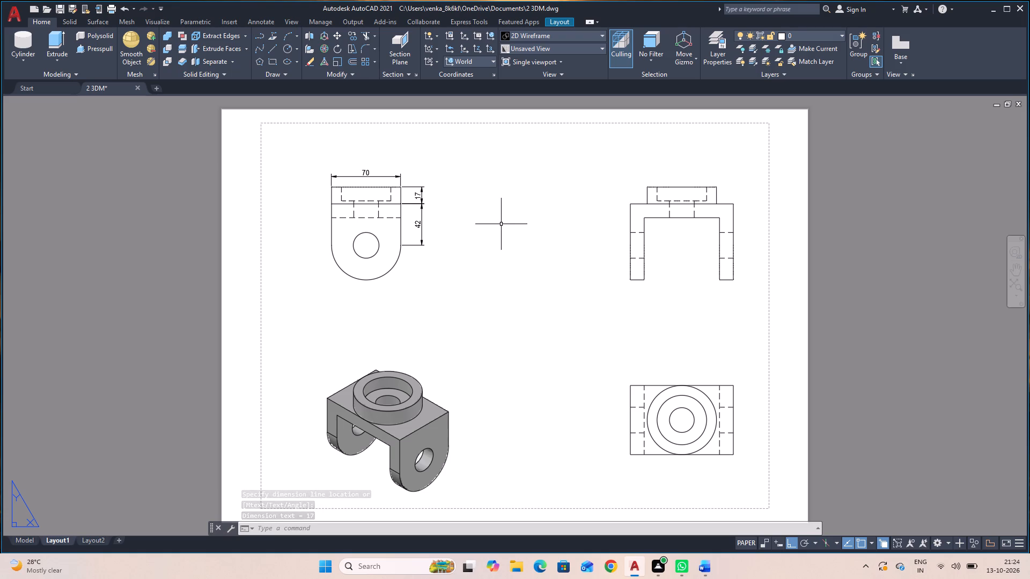
# Add a vertical aligned dimension for the boss's counterbore depth in the side view, placed inside the boss outline at its hidden edge.
pyautogui.press('space')
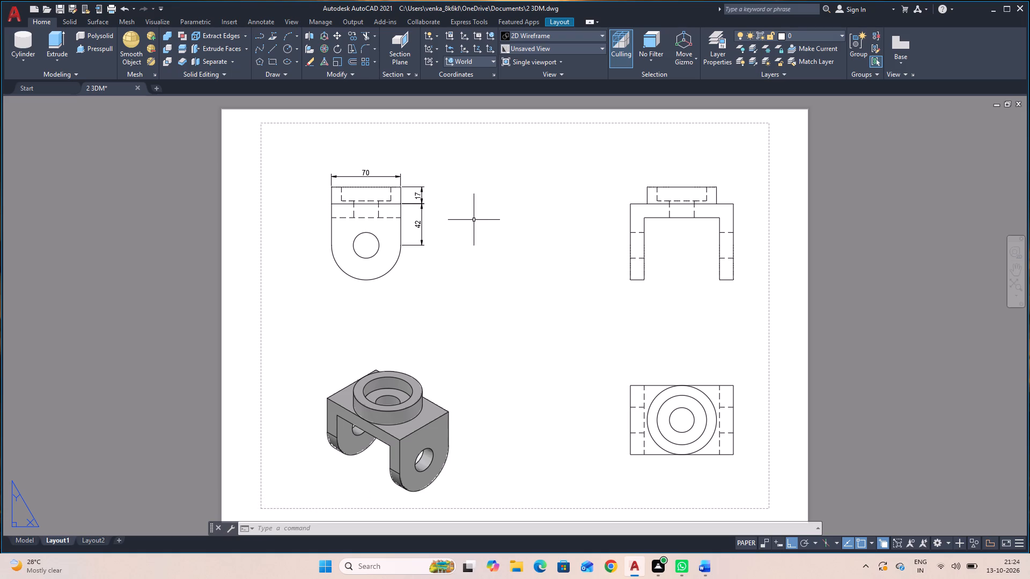
pyautogui.click(389, 185)
pyautogui.click(391, 199)
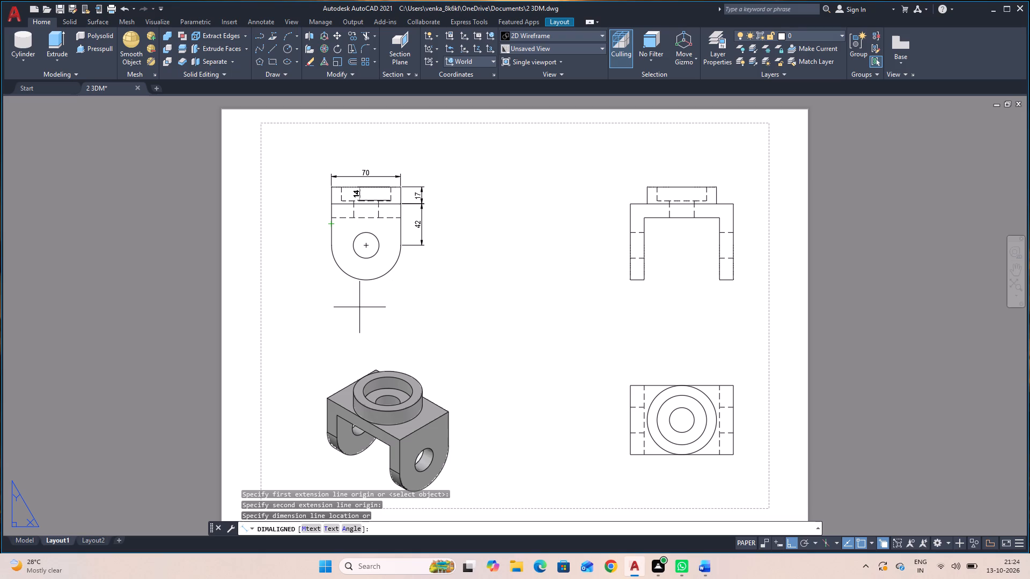
pyautogui.click(387, 308)
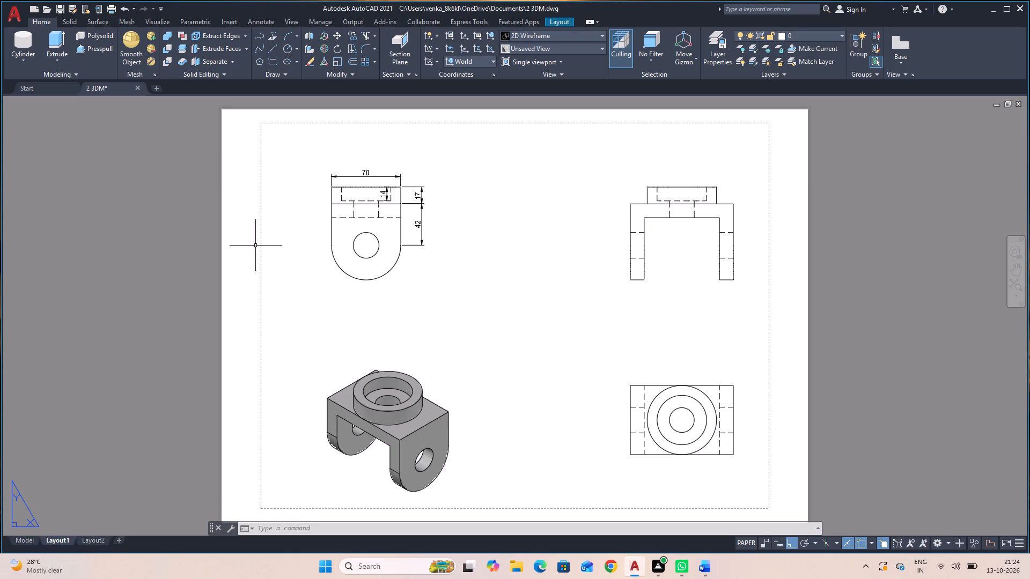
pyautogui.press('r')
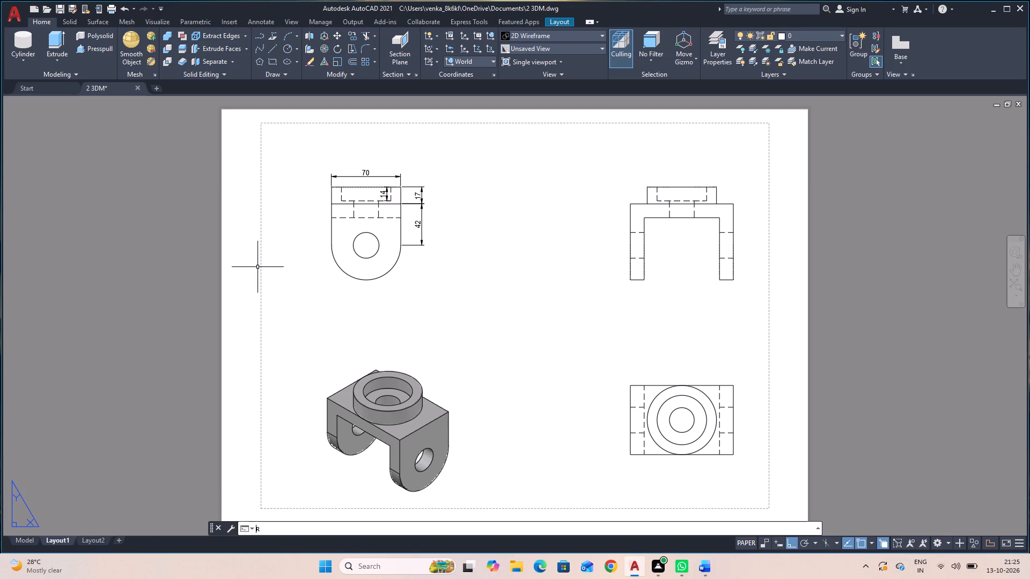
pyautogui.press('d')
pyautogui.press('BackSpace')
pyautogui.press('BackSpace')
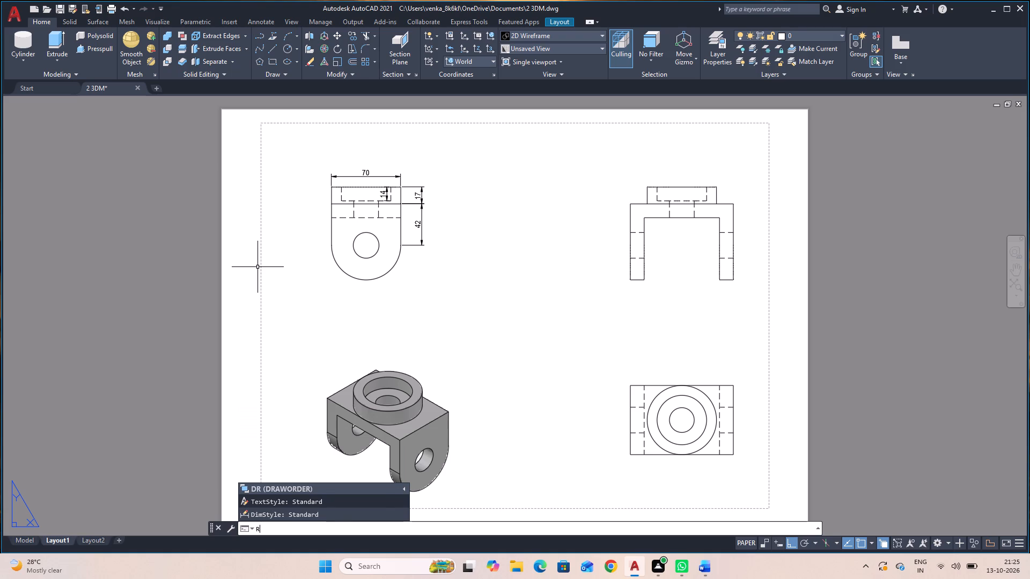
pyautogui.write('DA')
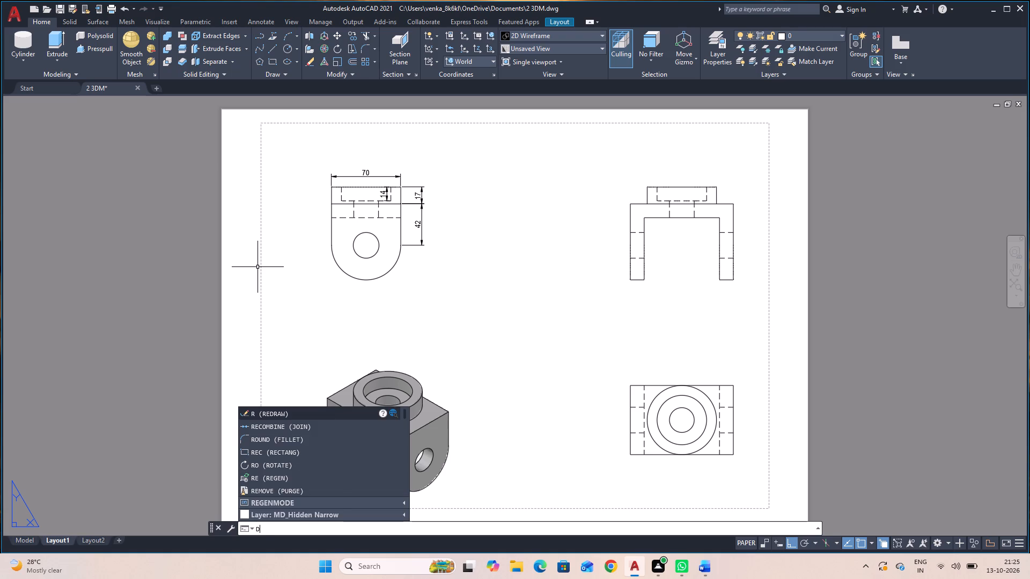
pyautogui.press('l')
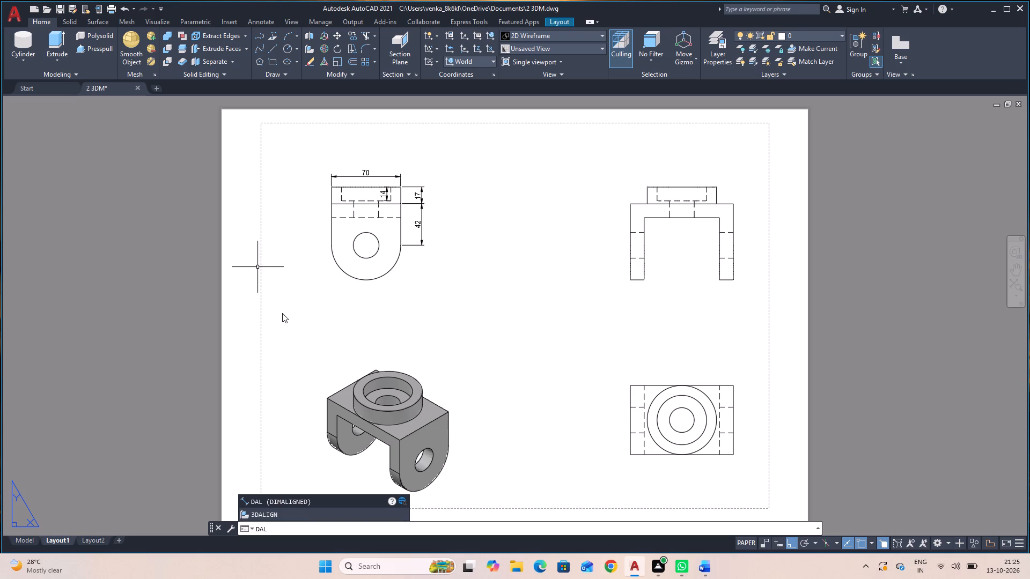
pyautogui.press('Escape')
# Add a radius dimension to the lug's rounded end in the side view, with its text just outside the lower arc.
pyautogui.write('DR')
pyautogui.press('a')
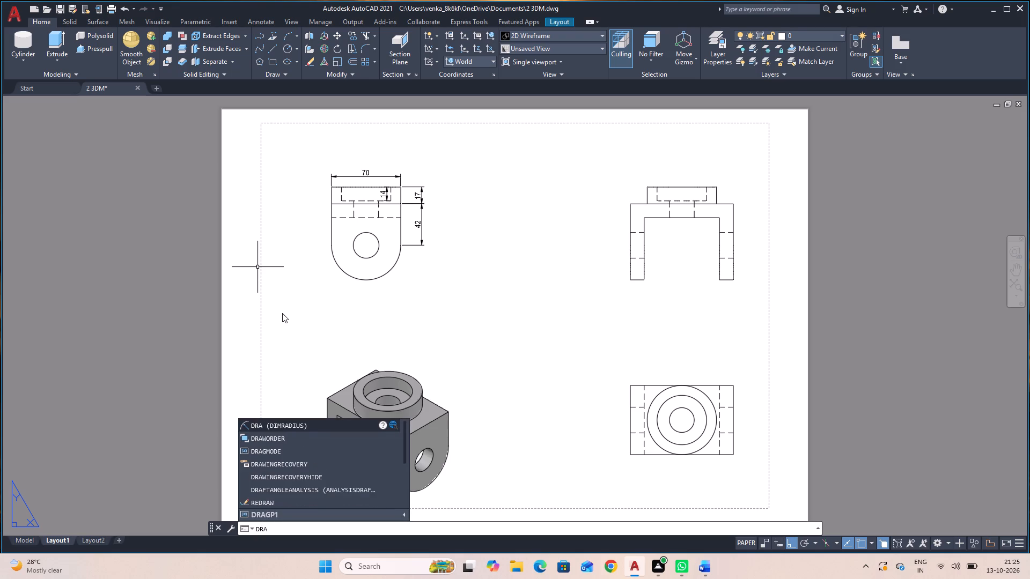
pyautogui.press('space')
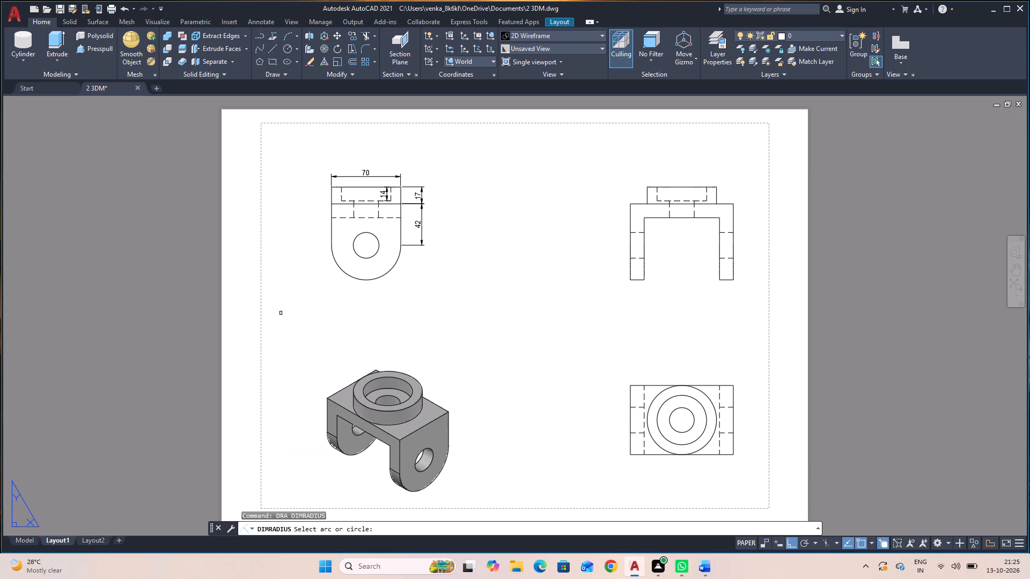
pyautogui.click(342, 271)
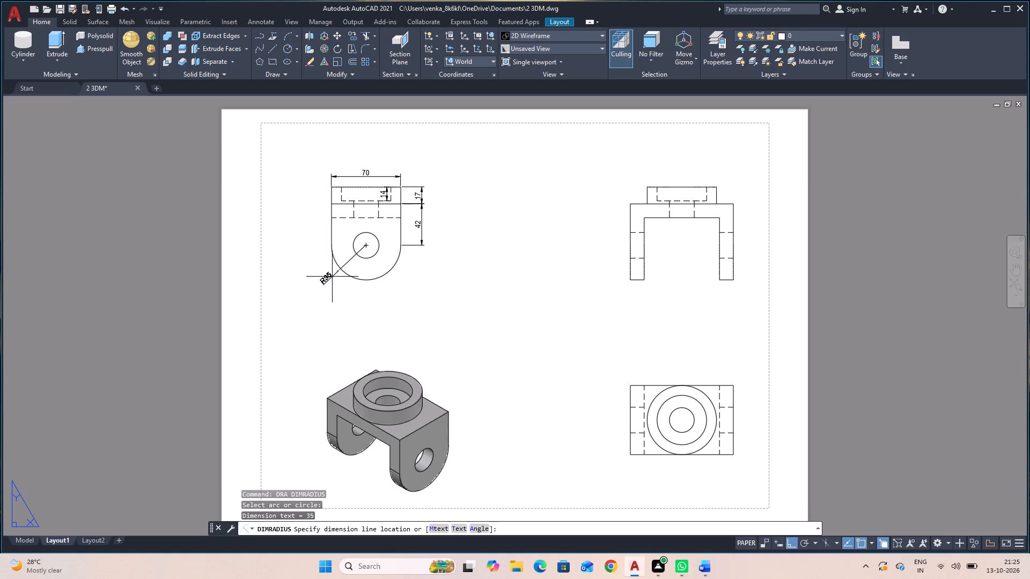
pyautogui.click(332, 277)
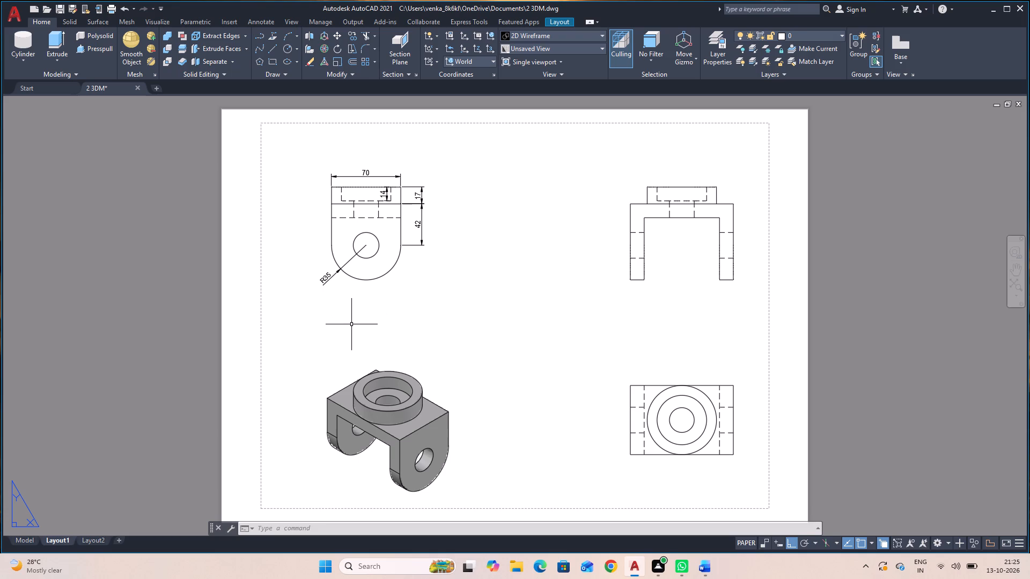
# Add a diameter dimension to the lug hole in the side view, with its text beside the hole toward the vertical dimensions.
pyautogui.write('DDI')
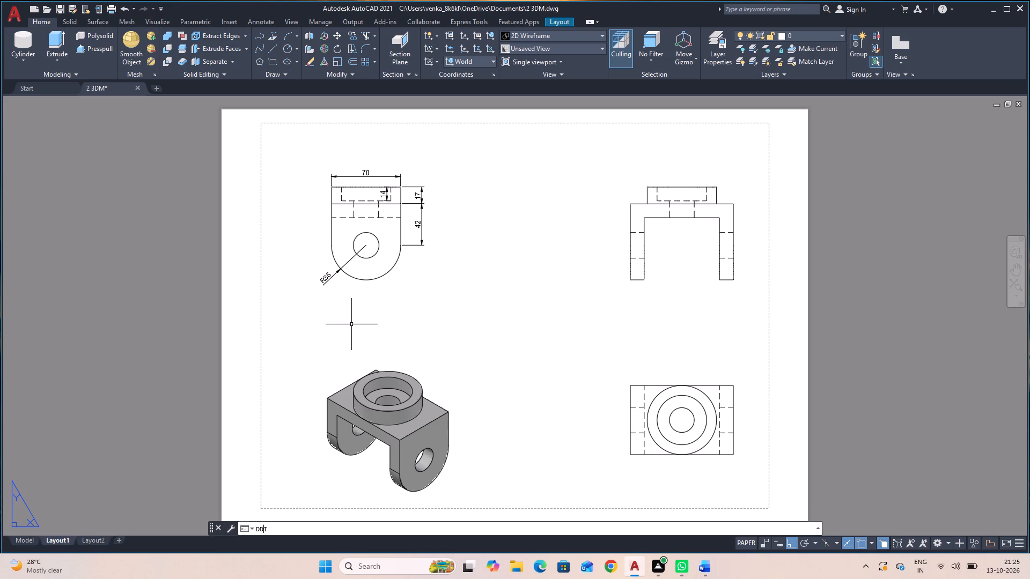
pyautogui.press('space')
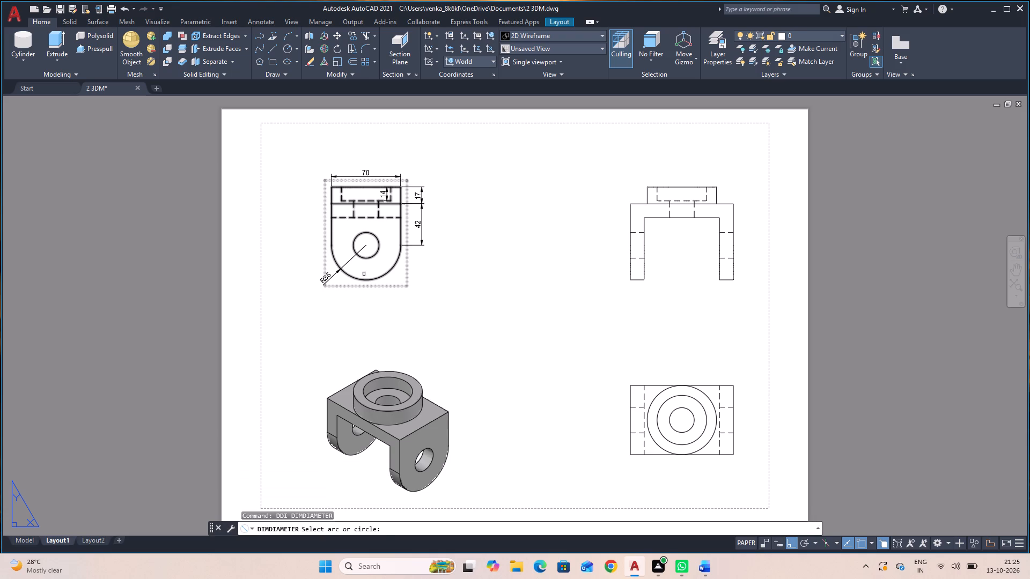
pyautogui.click(369, 258)
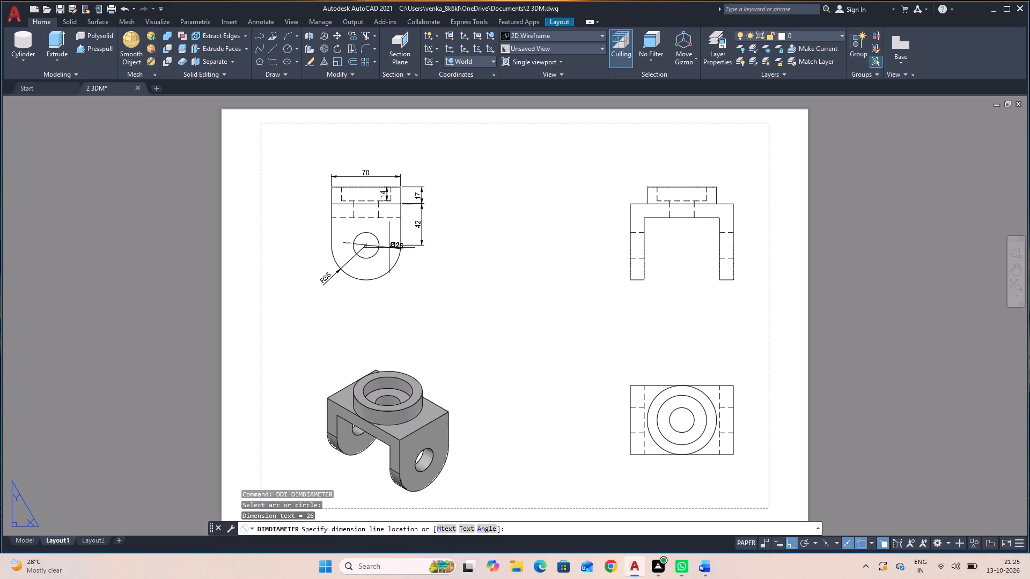
pyautogui.click(388, 244)
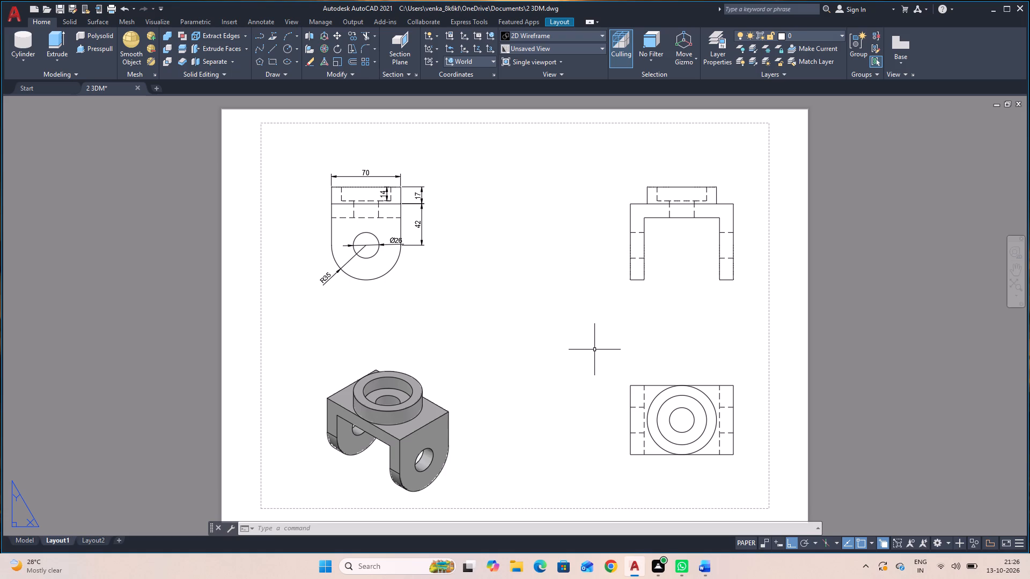
# Add diameter dimensions to the three concentric circles in the top view, from outermost to innermost, stacking their texts outside its left edge.
pyautogui.write('DDI')
pyautogui.press('space')
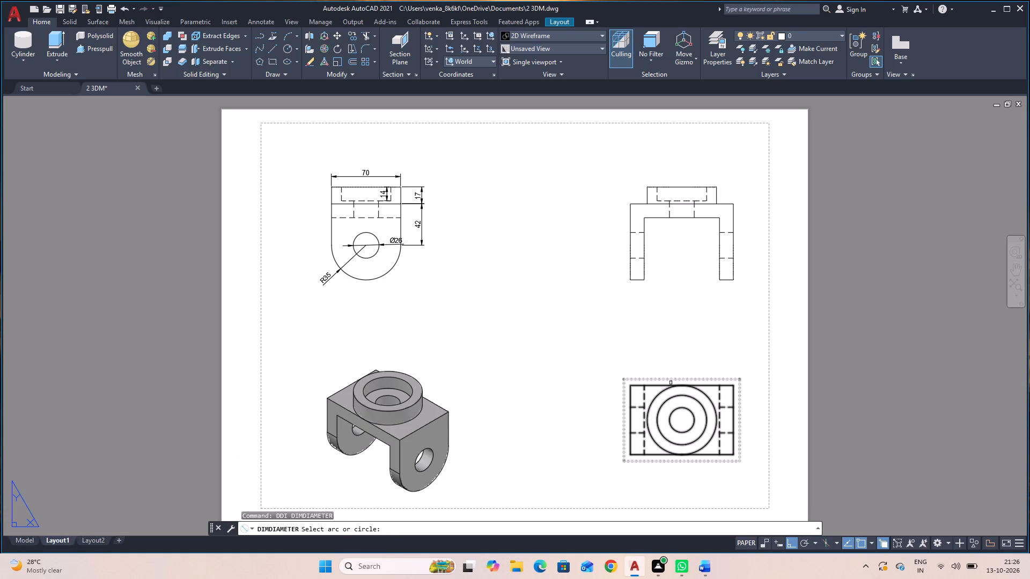
pyautogui.click(661, 393)
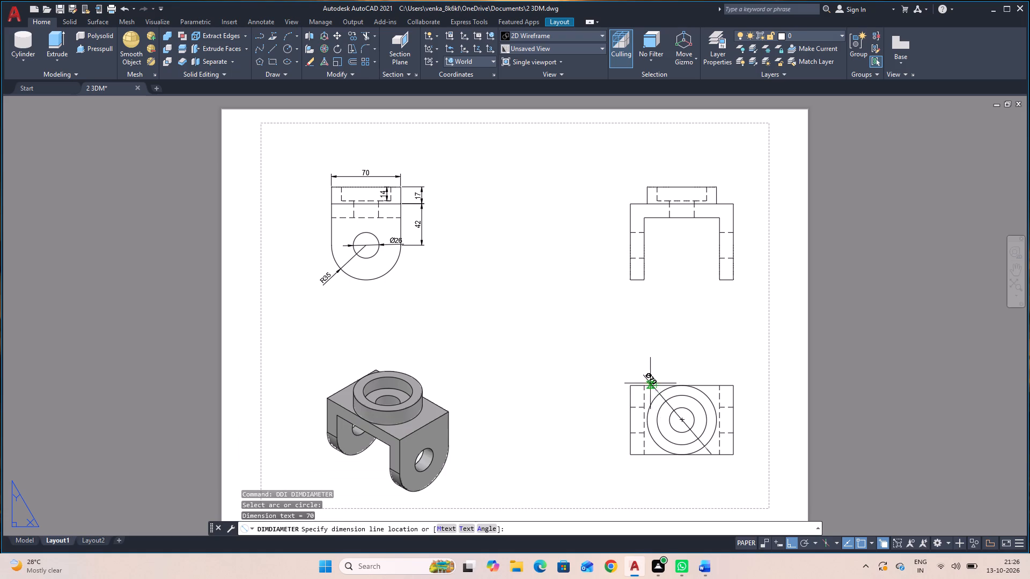
pyautogui.click(609, 413)
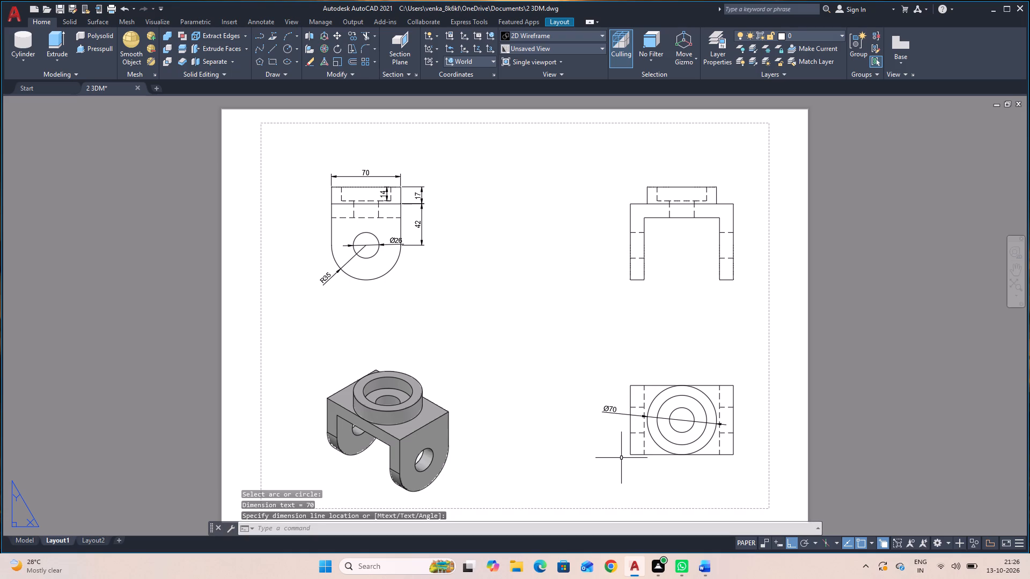
pyautogui.press('space')
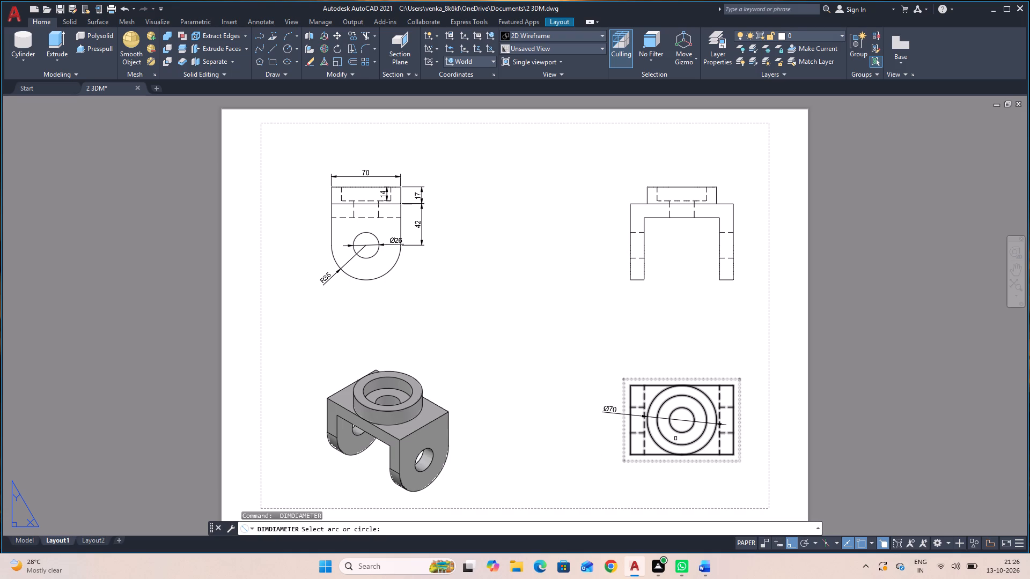
pyautogui.click(665, 438)
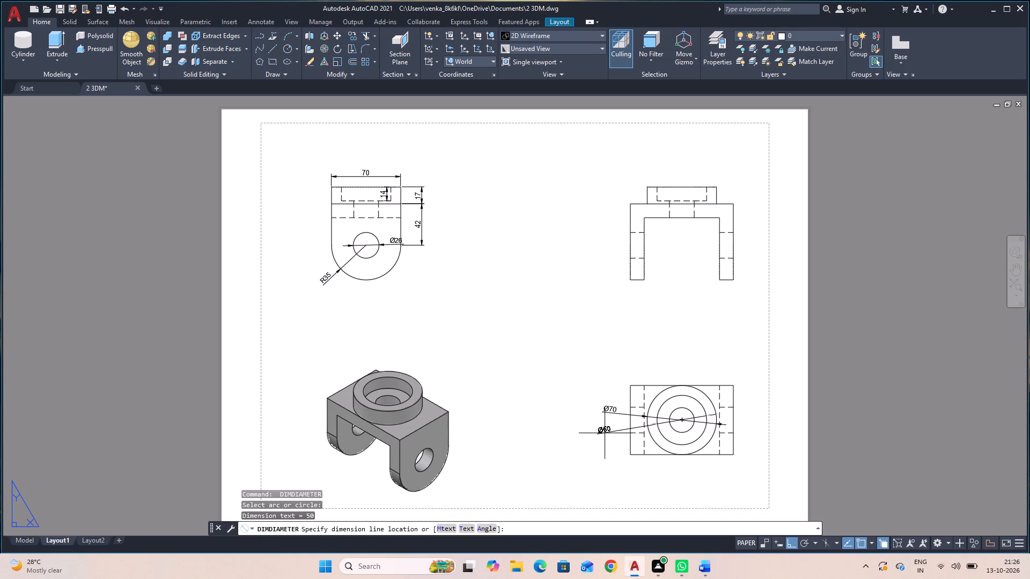
pyautogui.click(605, 433)
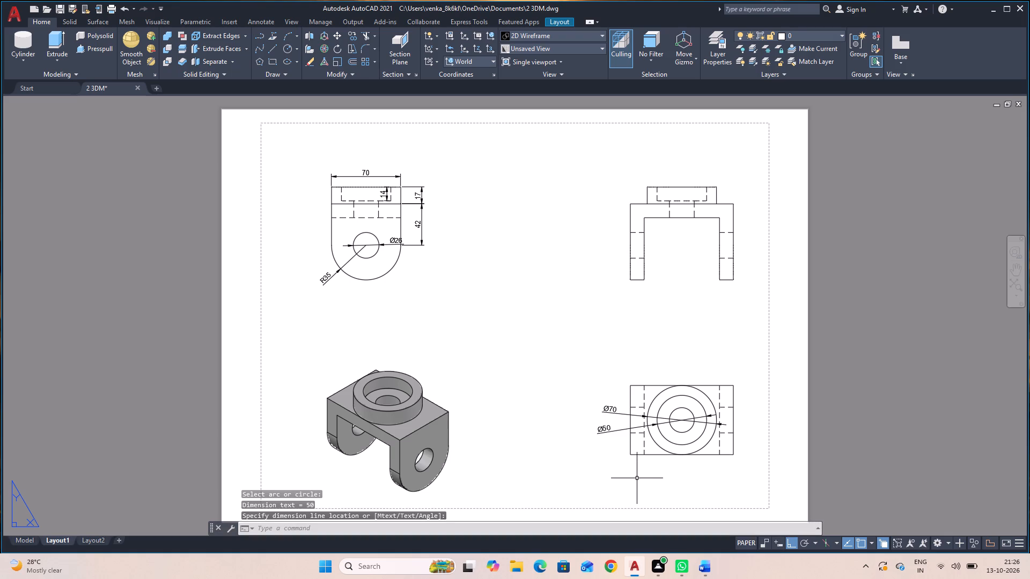
pyautogui.press('space')
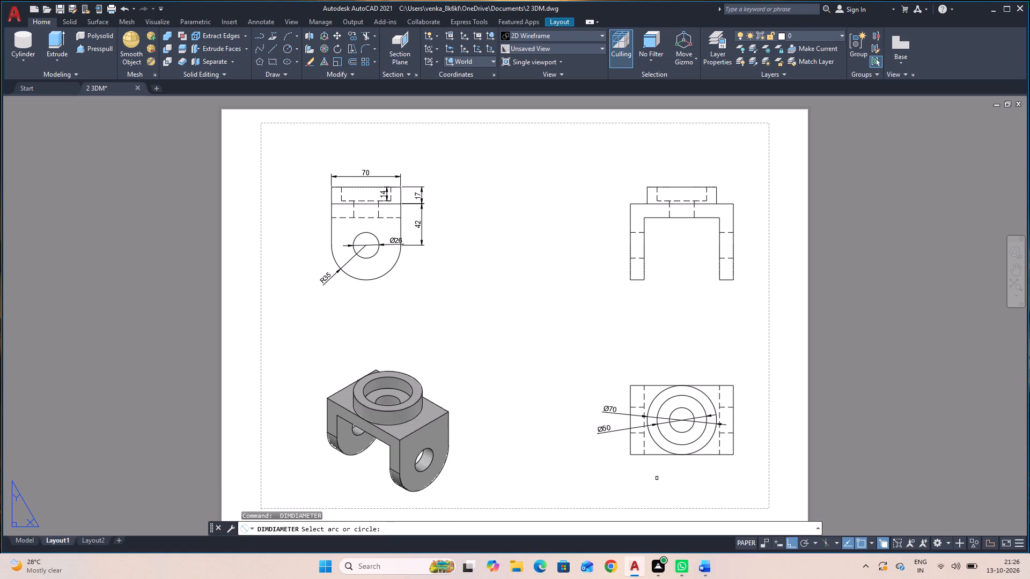
pyautogui.click(679, 433)
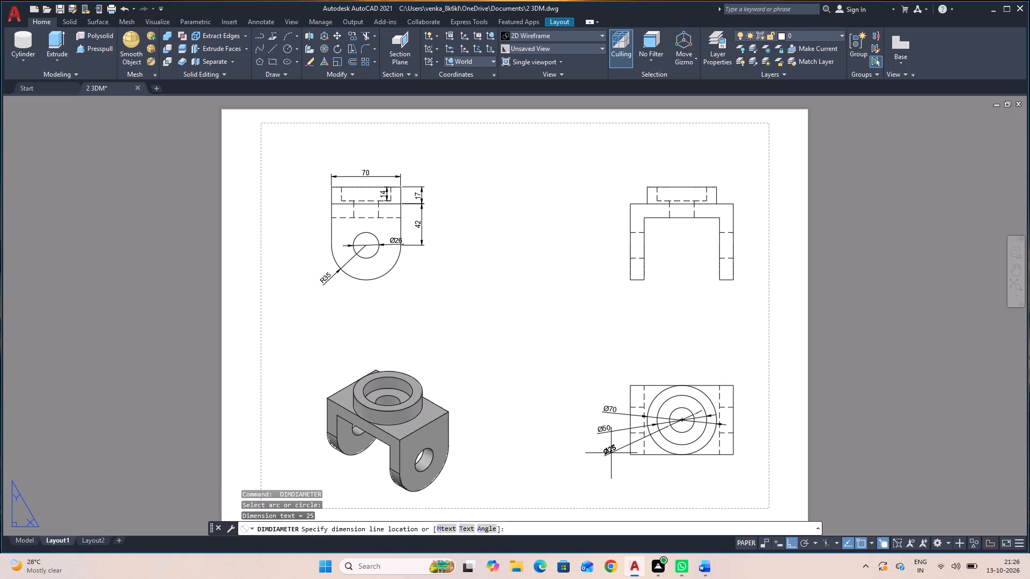
pyautogui.click(606, 450)
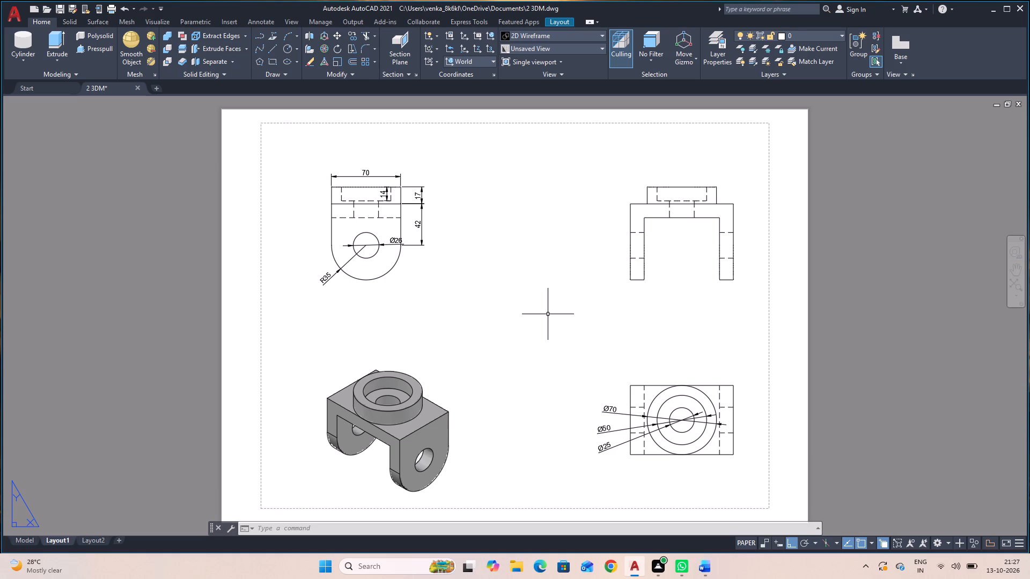
pyautogui.press('space')
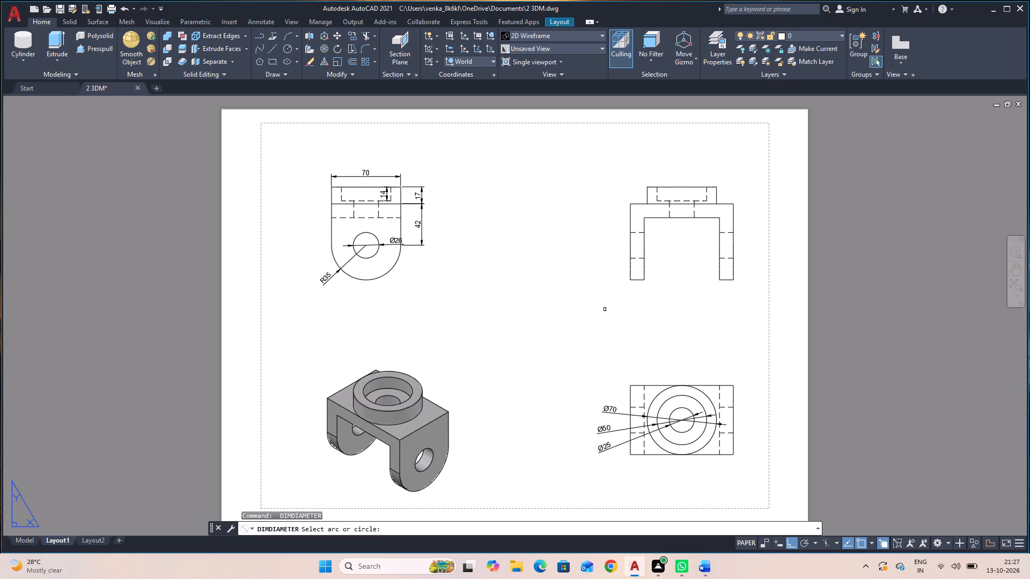
pyautogui.press('space')
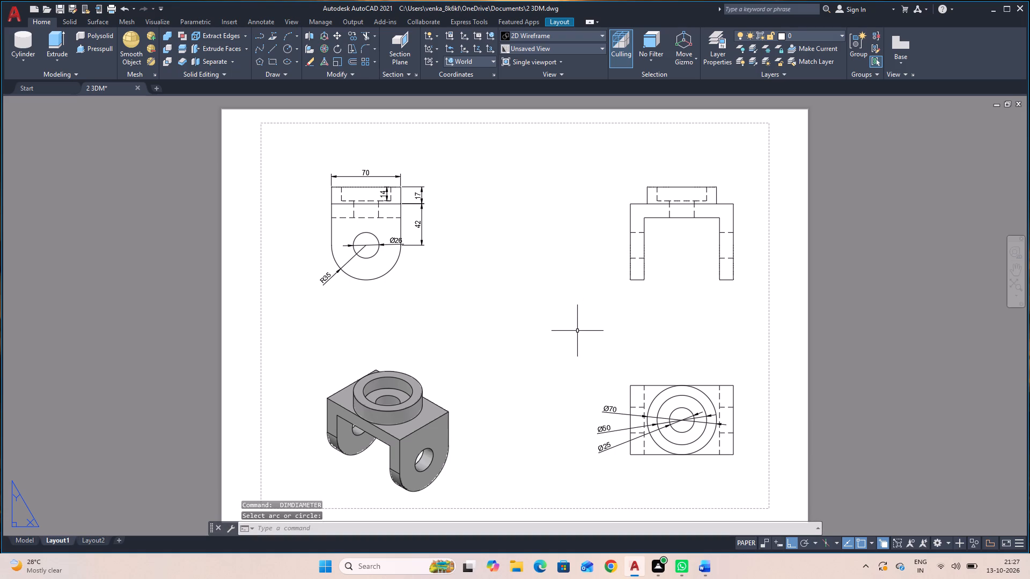
# Add an aligned dimension for the left lug's thickness in the base view, placed just below the lug's bottom edge.
pyautogui.write('DA')
pyautogui.press('l')
pyautogui.press('space')
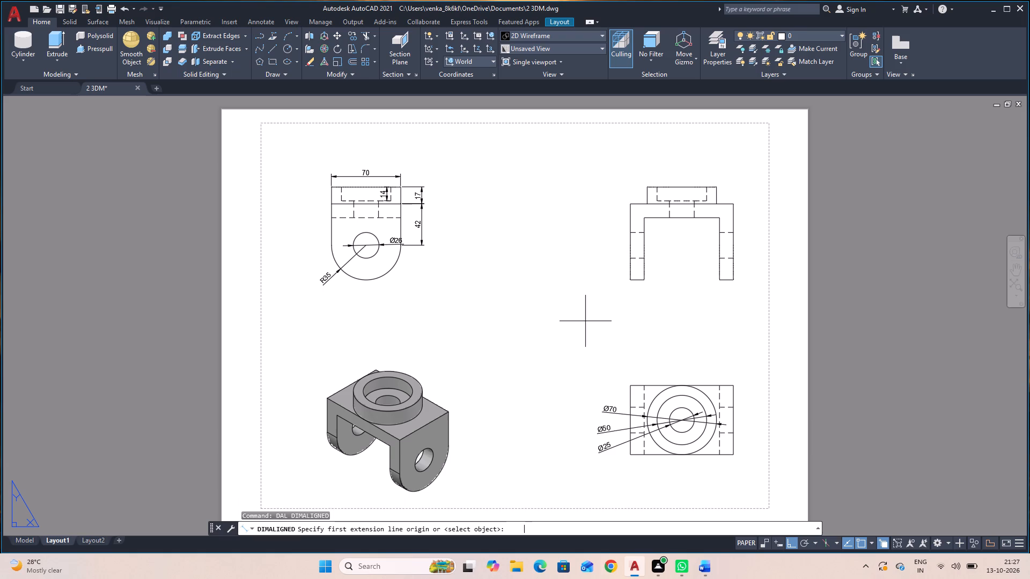
pyautogui.click(634, 280)
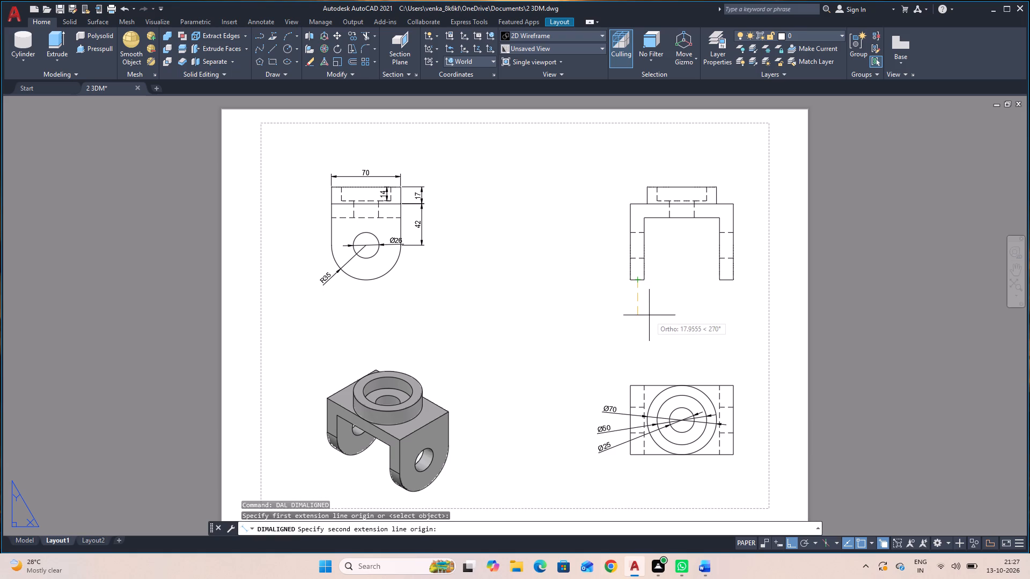
pyautogui.press('Escape')
pyautogui.press('space')
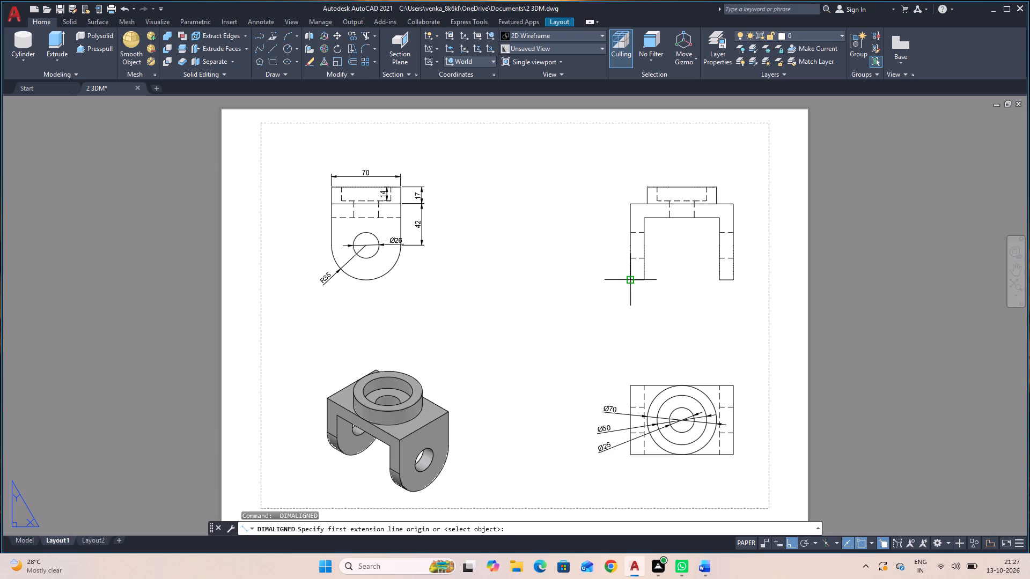
pyautogui.click(631, 279)
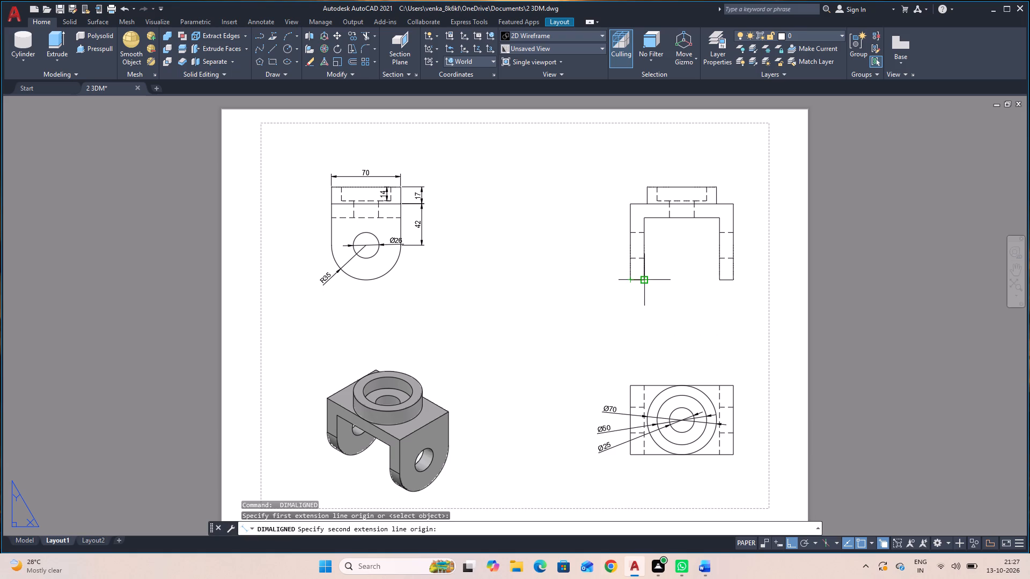
pyautogui.click(642, 281)
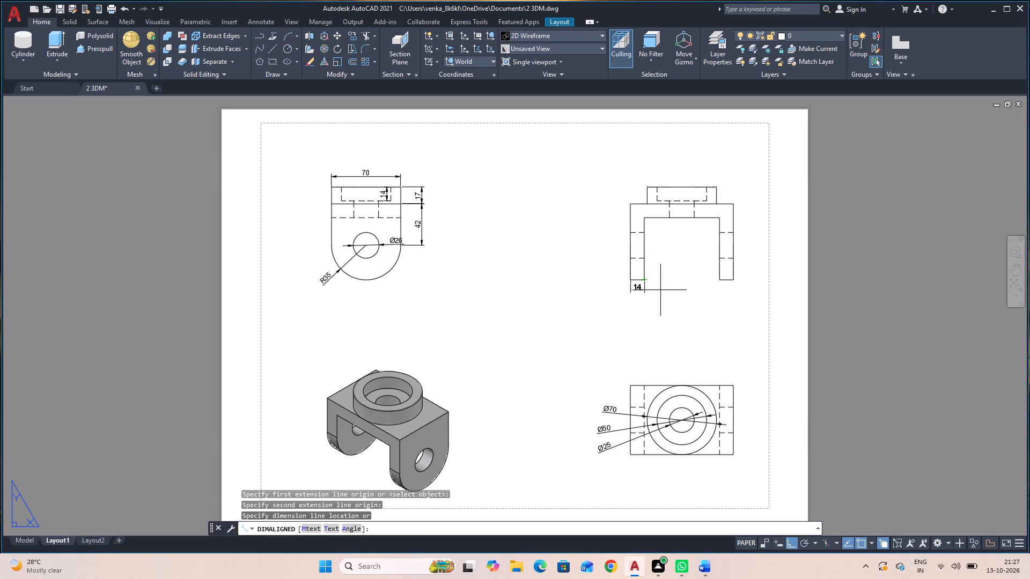
pyautogui.click(662, 290)
# Add an aligned dimension for the inside gap between the lugs in the base view, in line with the lug thickness dimension.
pyautogui.press('space')
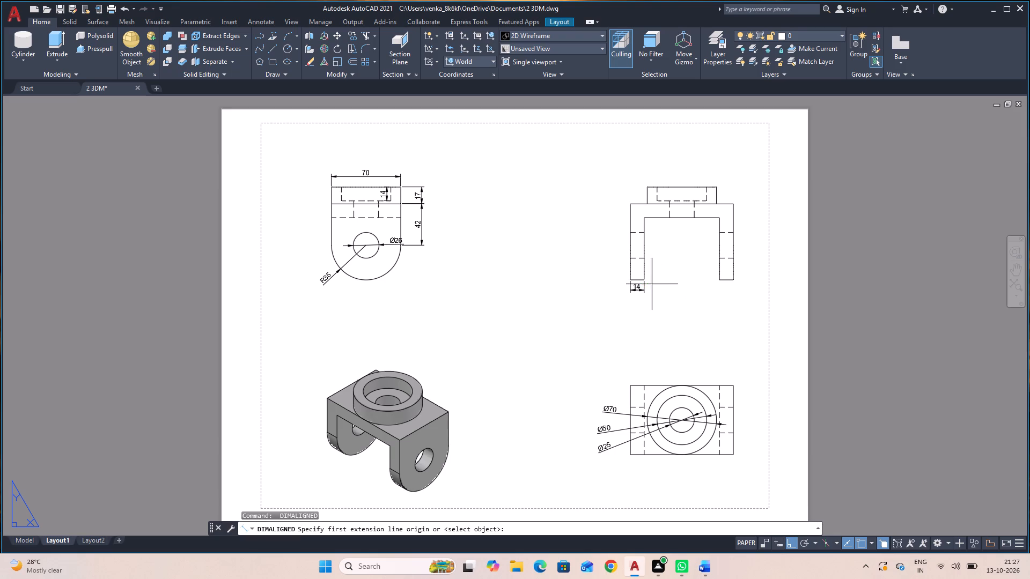
pyautogui.click(645, 279)
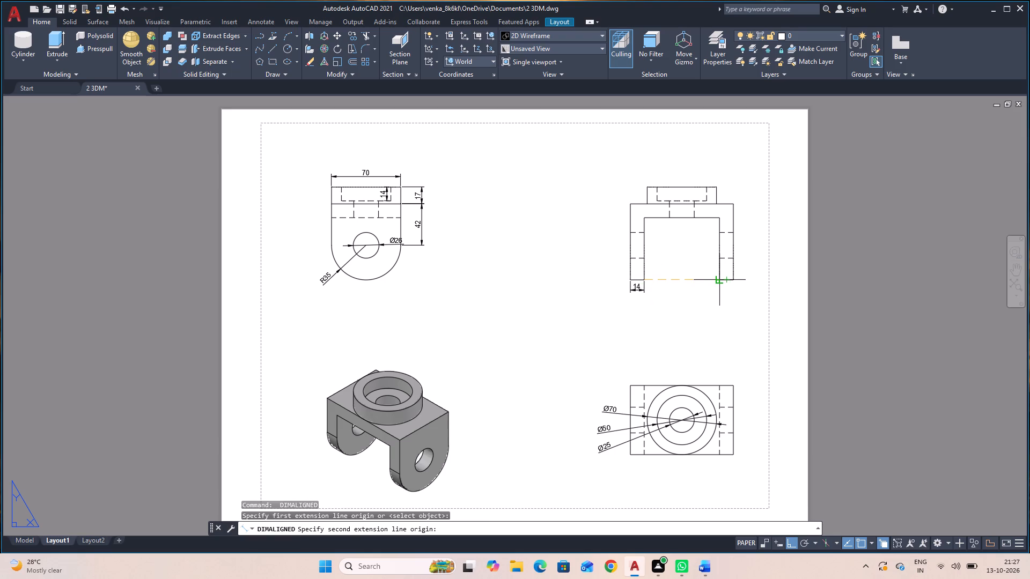
pyautogui.click(720, 280)
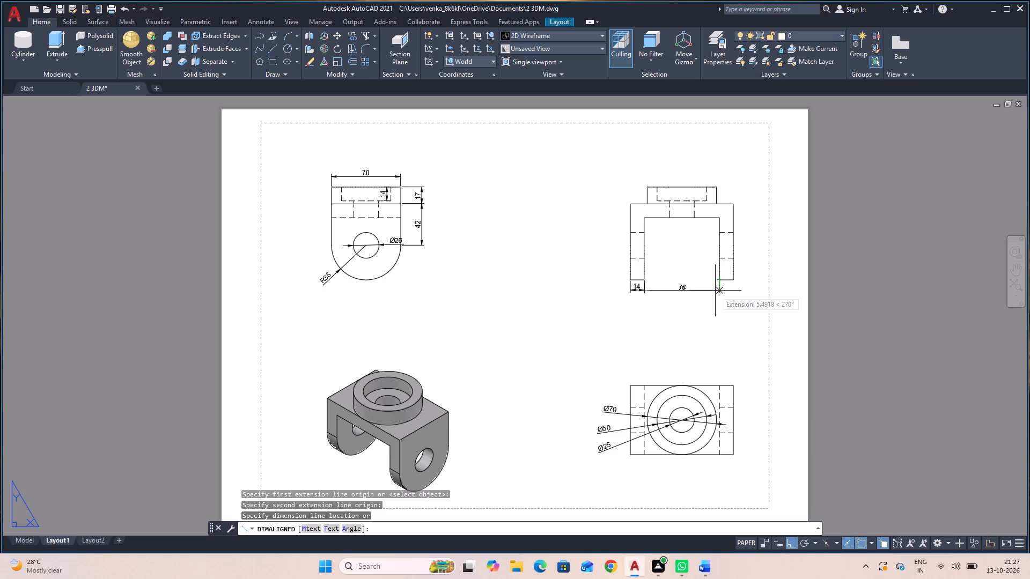
pyautogui.click(715, 291)
# Add an aligned dimension for the right lug's thickness in the base view, in line with the inside gap dimension.
pyautogui.press('space')
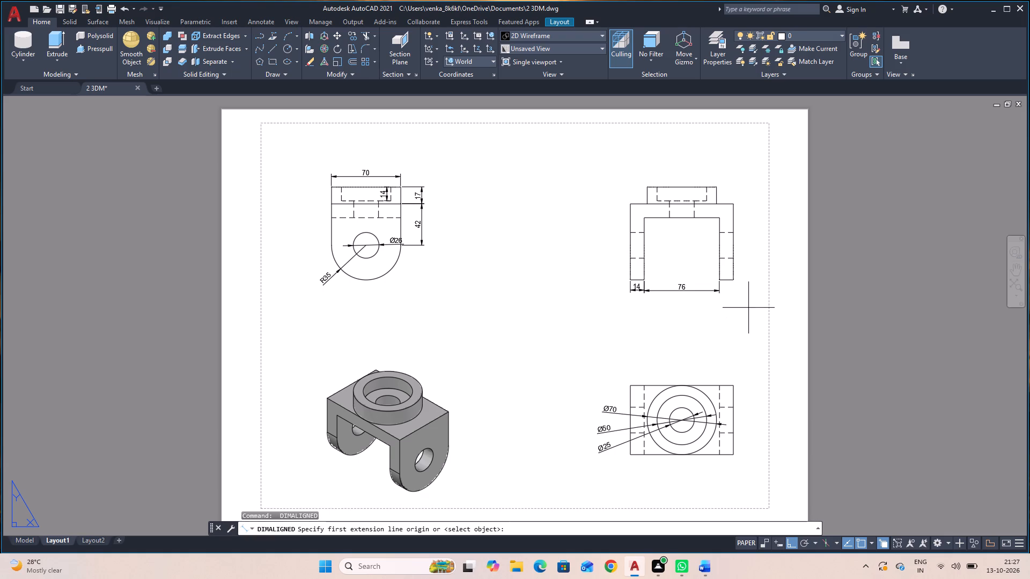
pyautogui.click(735, 281)
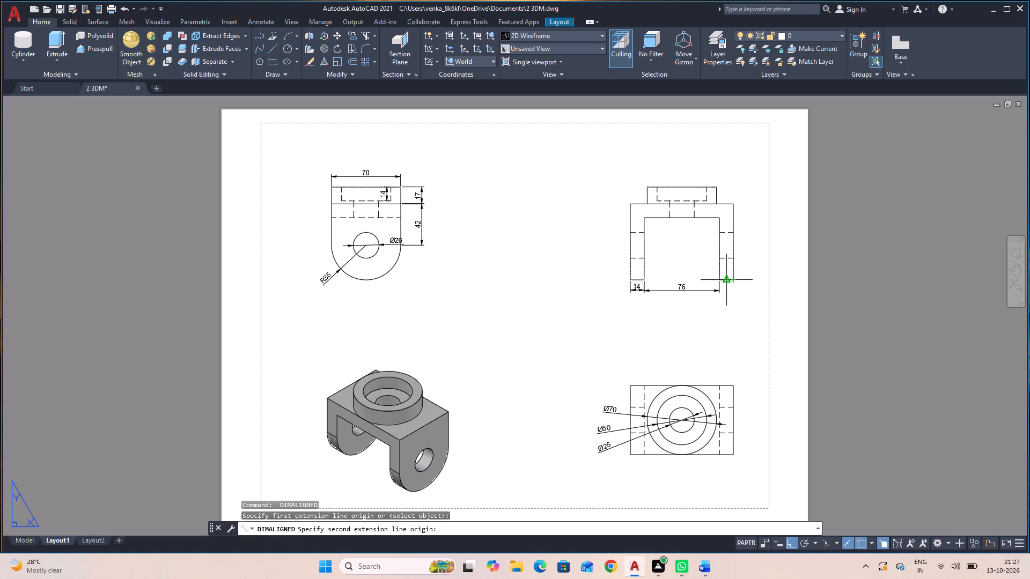
pyautogui.click(721, 282)
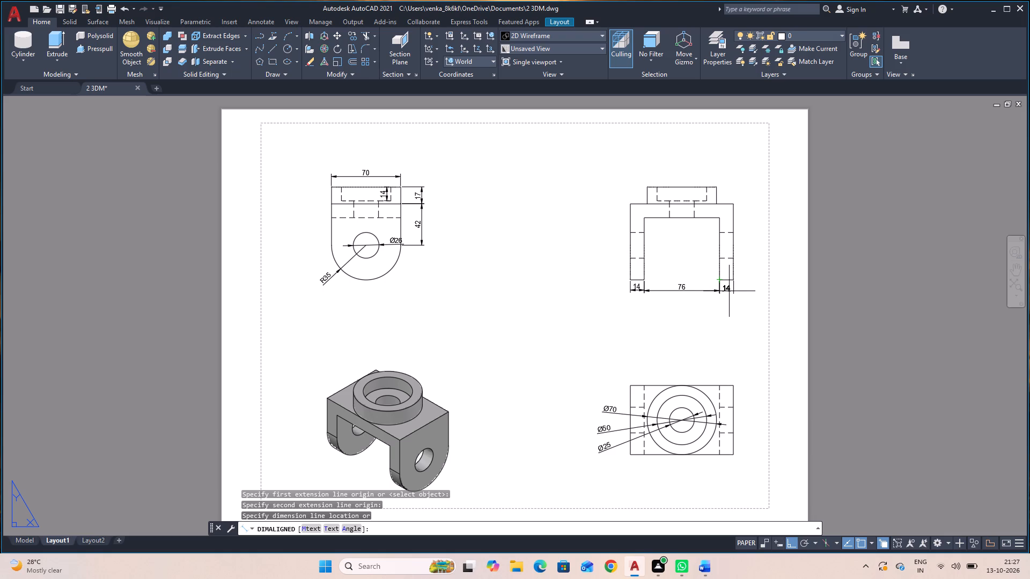
pyautogui.click(729, 291)
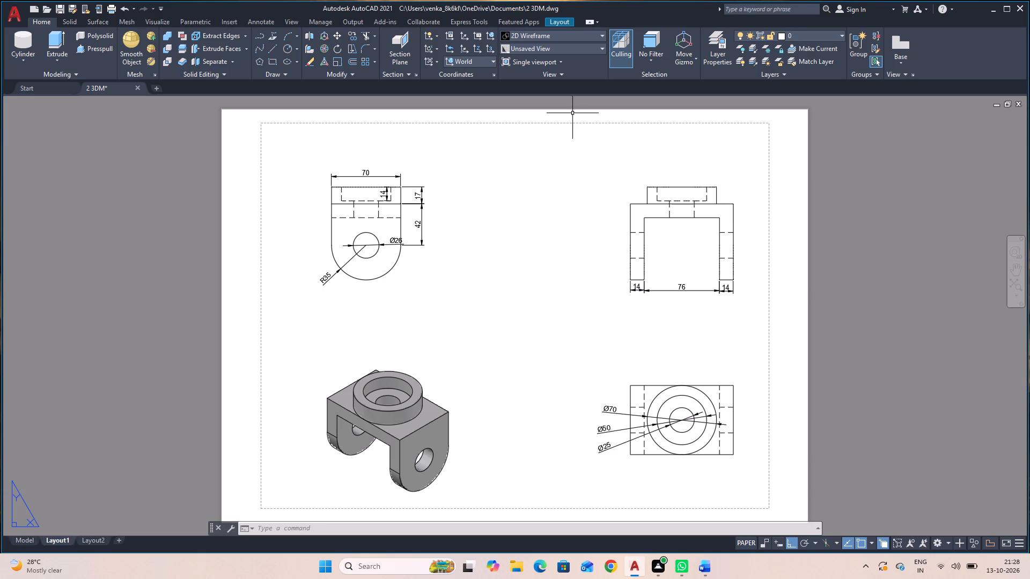
# Add an aligned dimension for the top plate's thickness in the base view, placed just outside the plate's left edge.
pyautogui.press('space')
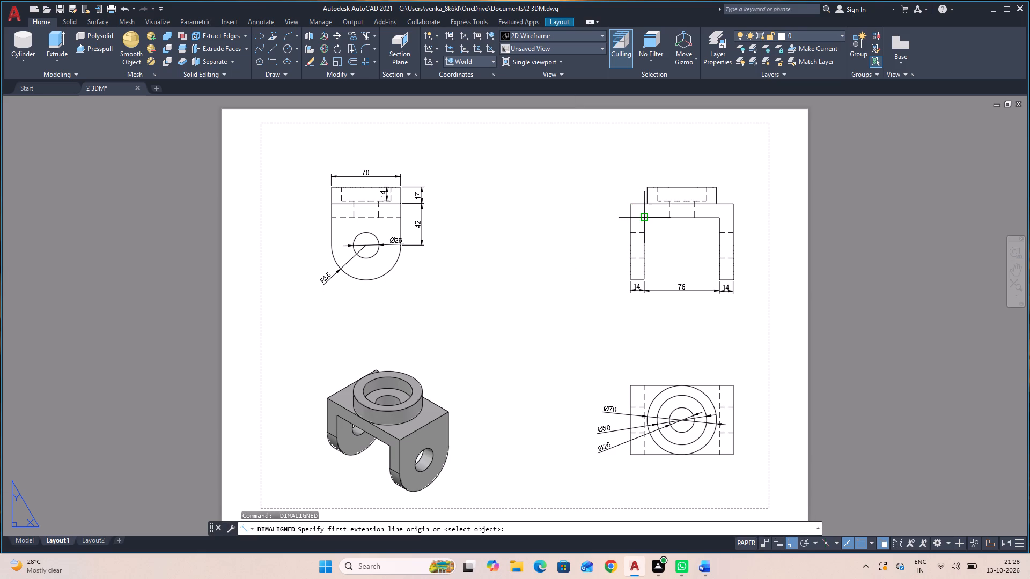
pyautogui.click(642, 216)
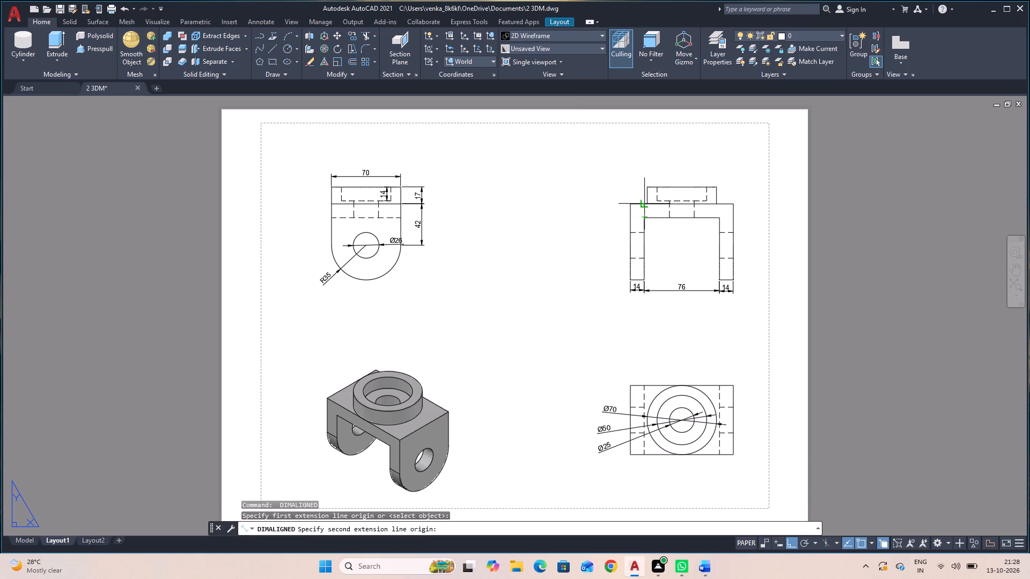
pyautogui.click(646, 202)
pyautogui.click(623, 205)
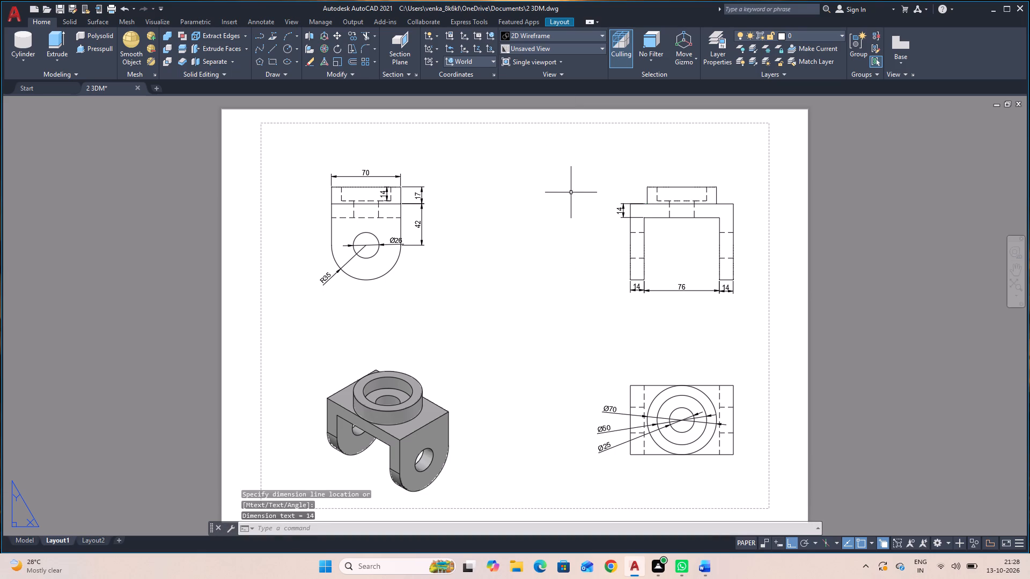